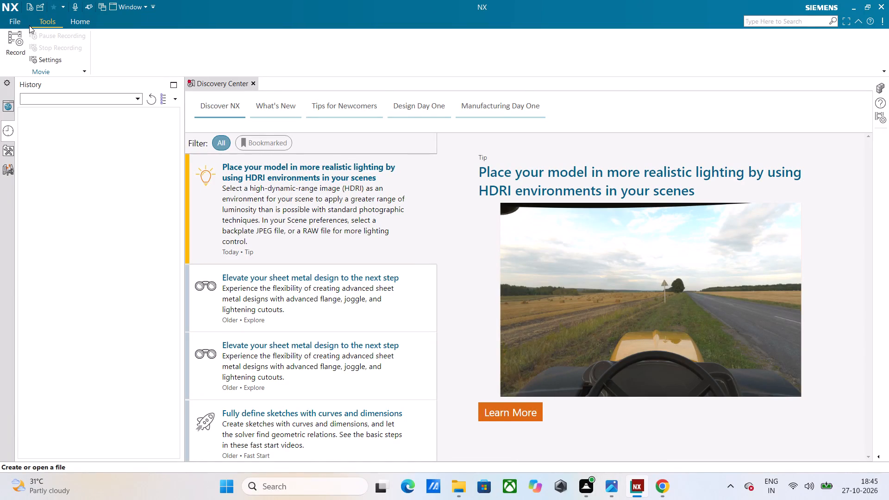
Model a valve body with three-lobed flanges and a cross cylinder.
Set up a new file from the Model template in millimetres, named Corpo Valvola.
left_click(18, 25)
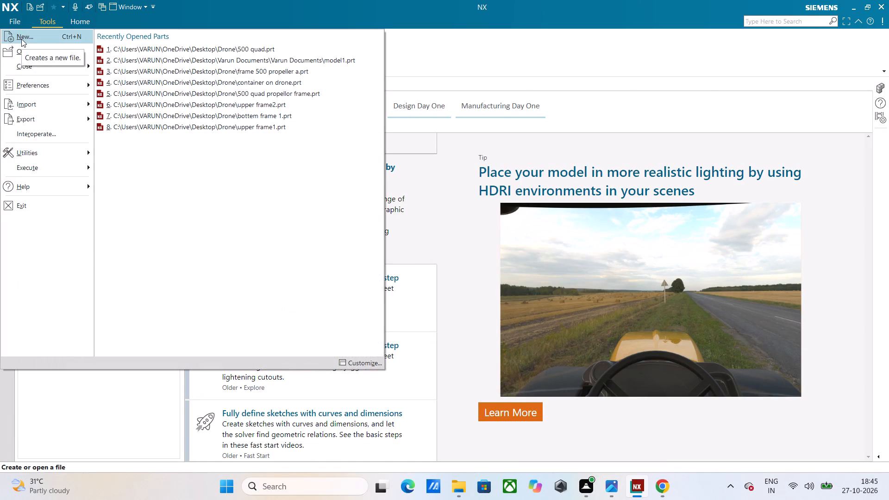
left_click(21, 39)
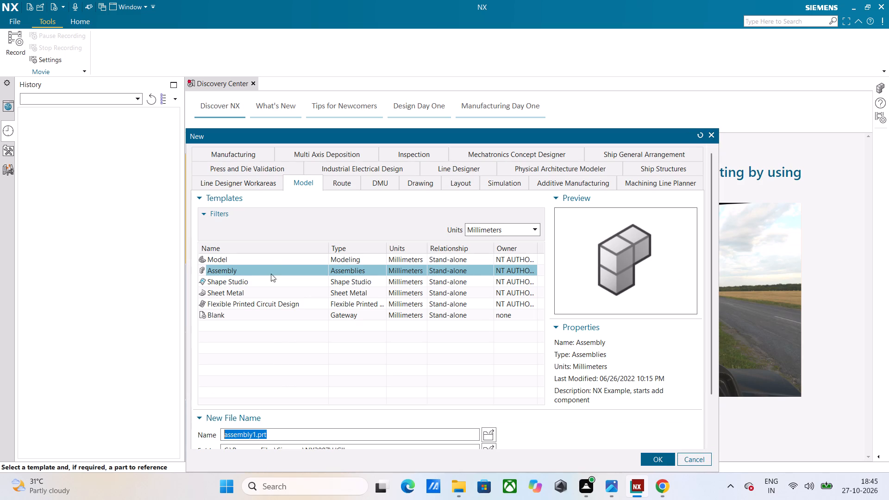
left_click(263, 262)
scroll(266, 284, "down", 3)
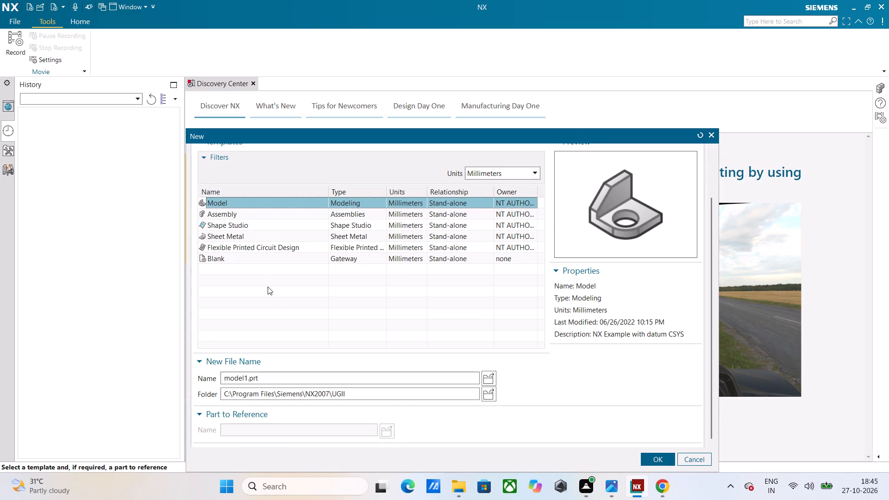
left_click_drag(287, 381, 210, 368)
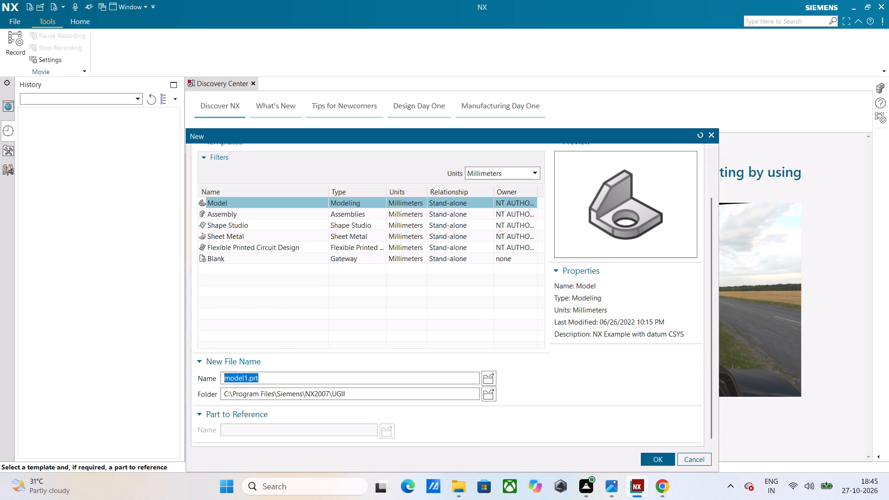
left_click_drag(210, 368, 200, 368)
key("shift+c")
type("or")
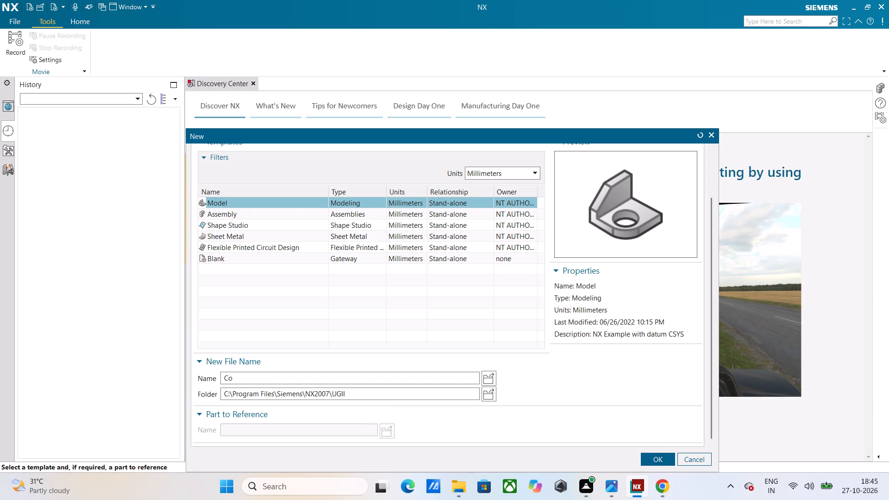
type("po")
key("space")
type("Val")
type("vola")
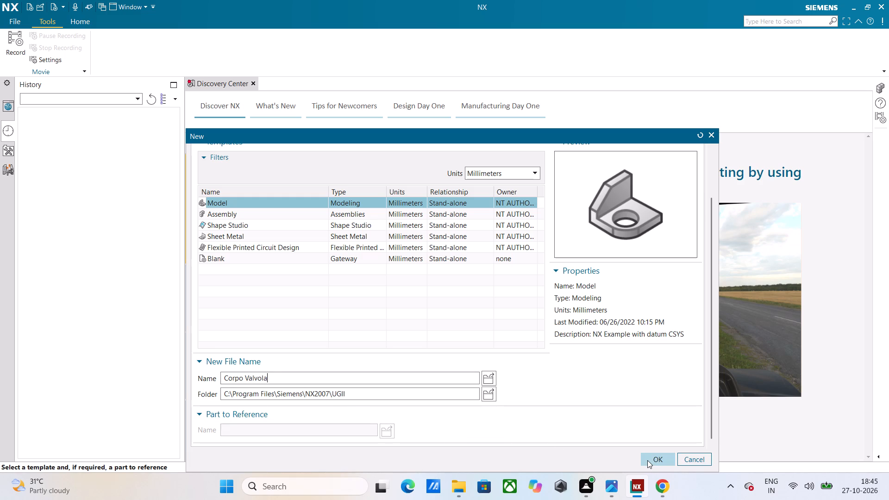
Choose the Projects folder on the Desktop as the save location and create the new part.
left_click(459, 391)
left_click(487, 395)
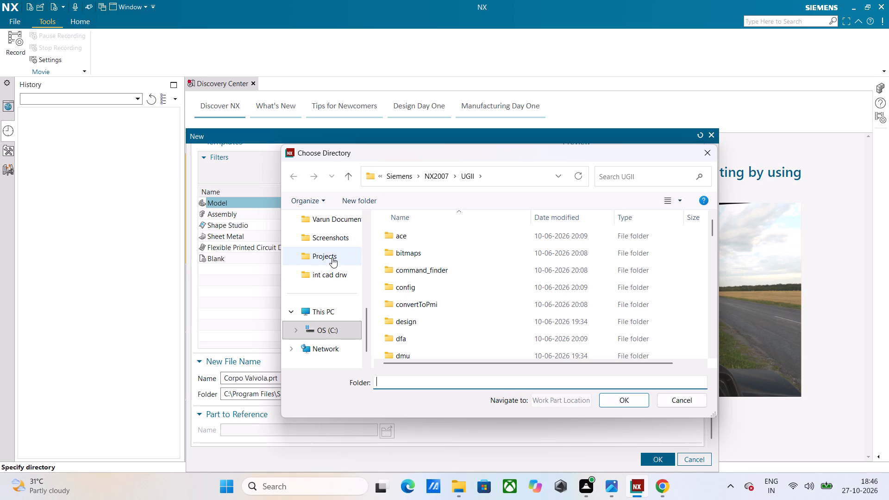
scroll(332, 257, "up", 2)
scroll(332, 257, "down", 3)
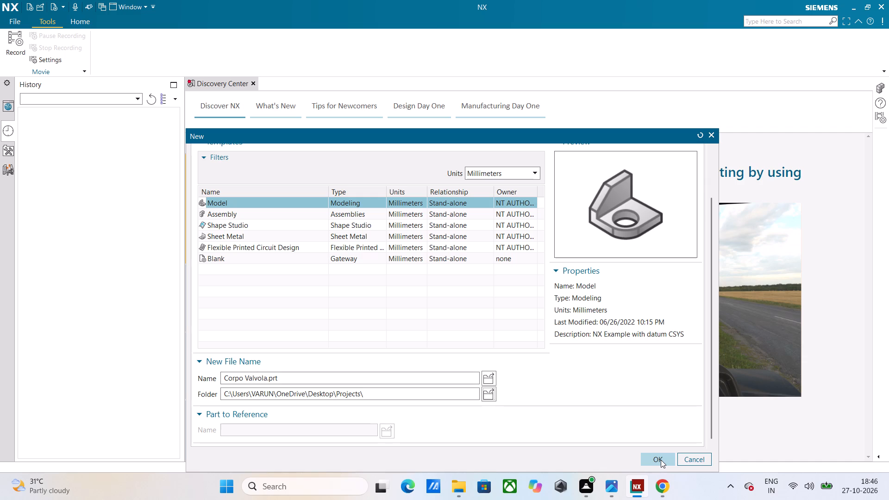
left_click(661, 460)
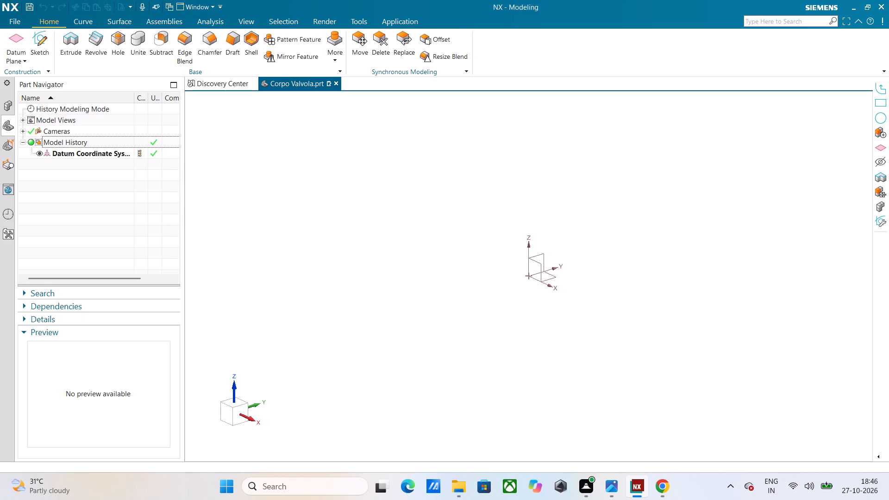
Start a new sketch in the empty part.
scroll(486, 306, "down", 1)
middle_click_drag(486, 306, 473, 325)
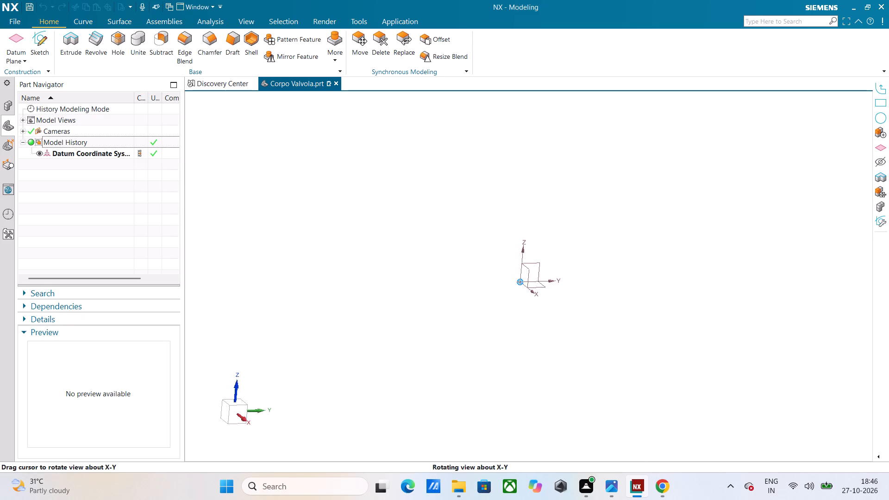
middle_click_drag(473, 325, 477, 322)
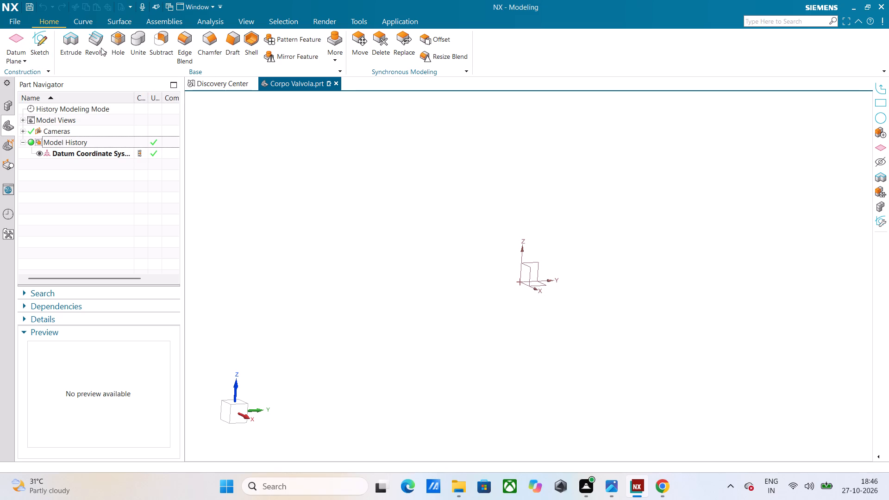
left_click(36, 45)
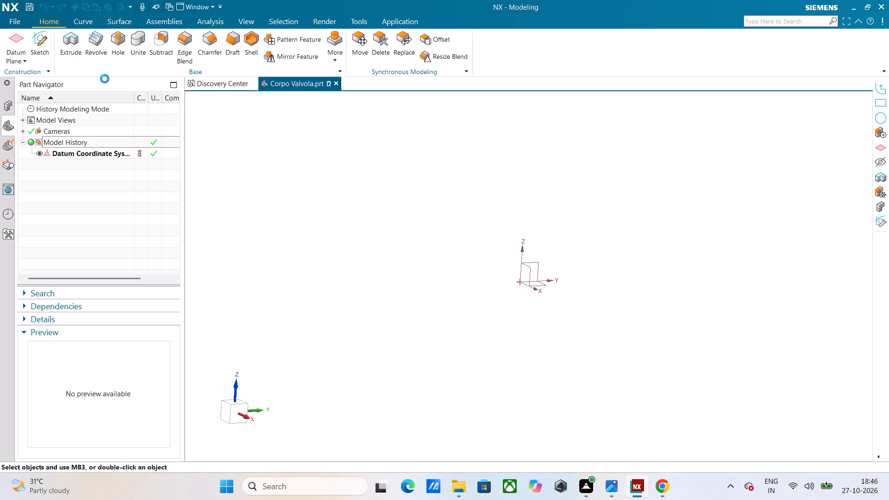
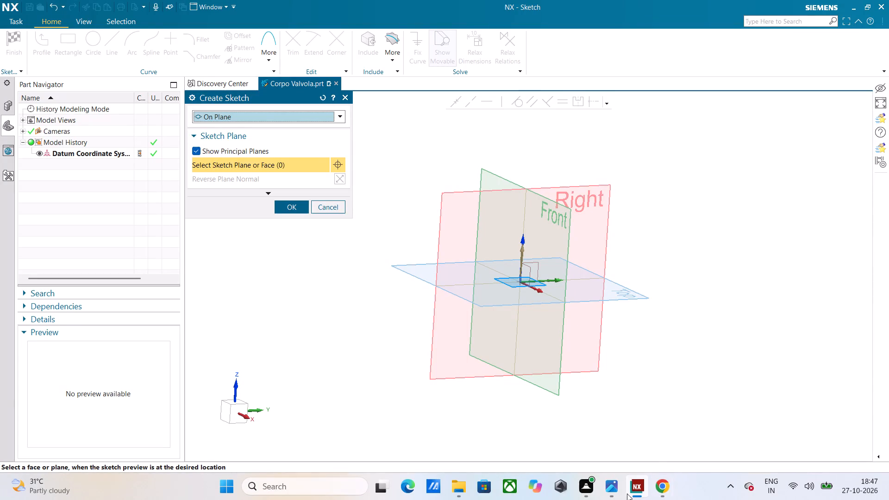
Examine the Corpo Valvola reference drawing in Photos for the valve body's shape and dimensions, and return to NX.
left_click(601, 452)
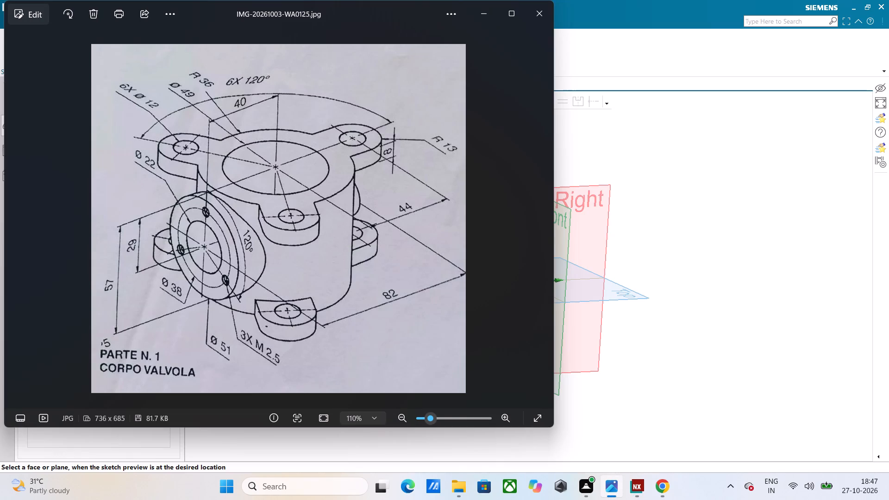
scroll(250, 238, "up", 3)
middle_click_drag(257, 233, 326, 273)
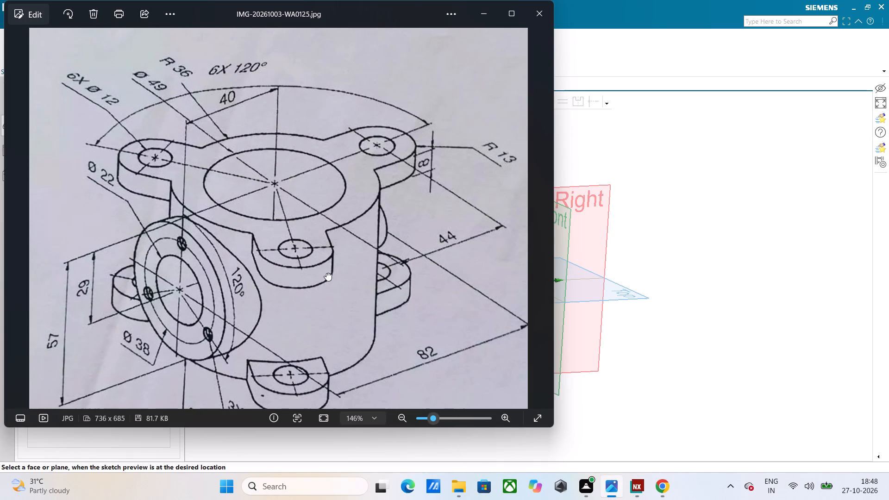
middle_click_drag(326, 273, 328, 264)
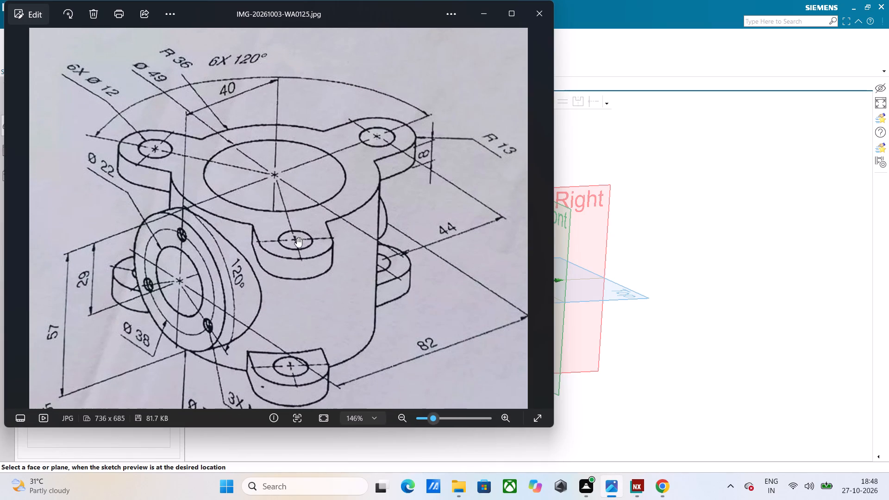
scroll(224, 121, "down", 1)
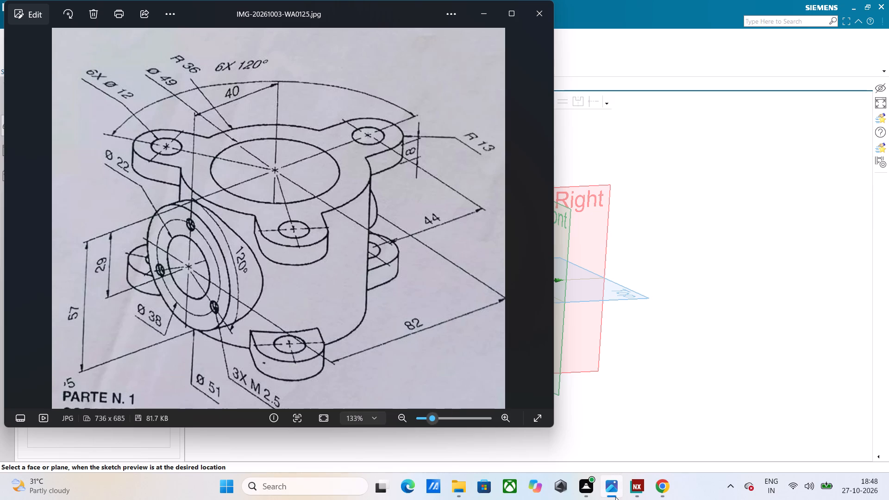
left_click(634, 492)
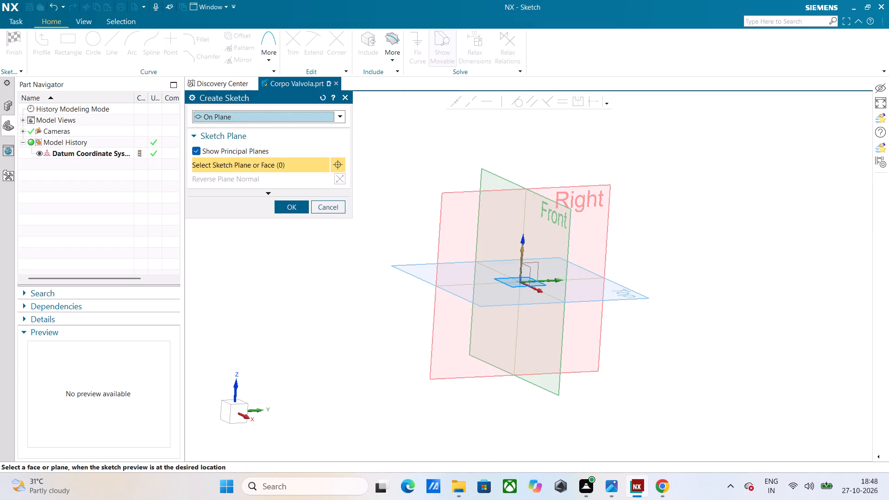
Place the new sketch on the Top datum plane.
left_click(621, 297)
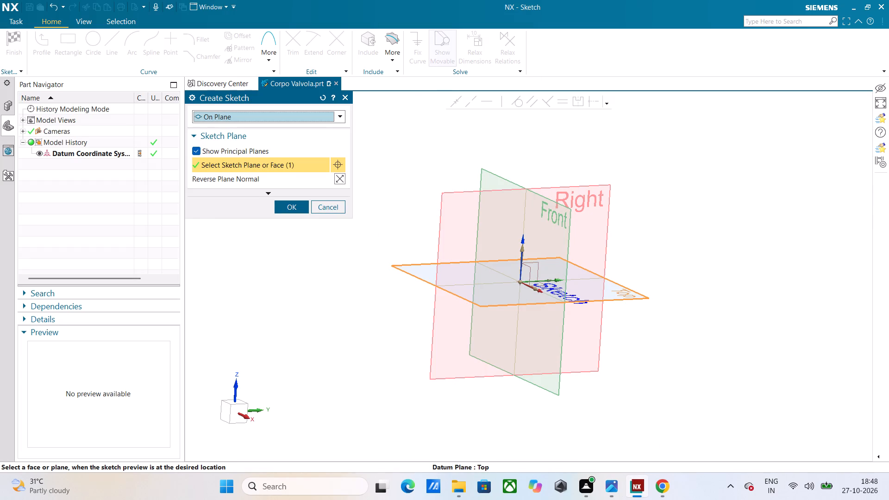
left_click(298, 211)
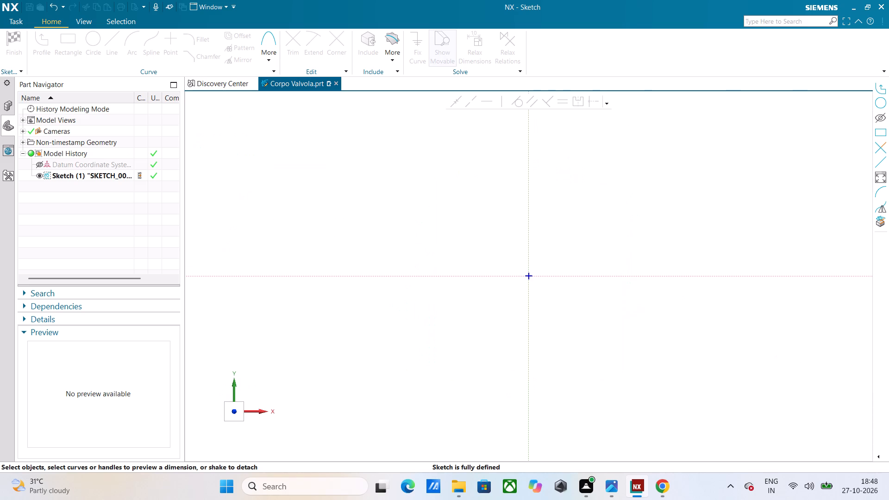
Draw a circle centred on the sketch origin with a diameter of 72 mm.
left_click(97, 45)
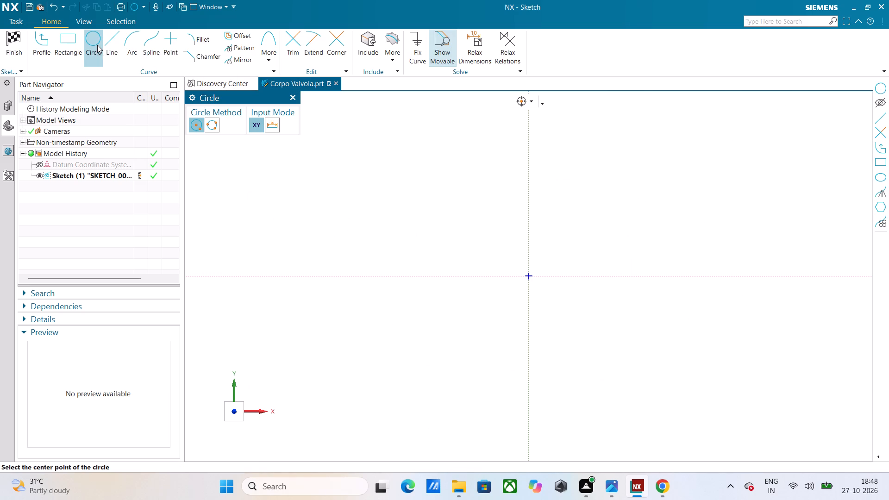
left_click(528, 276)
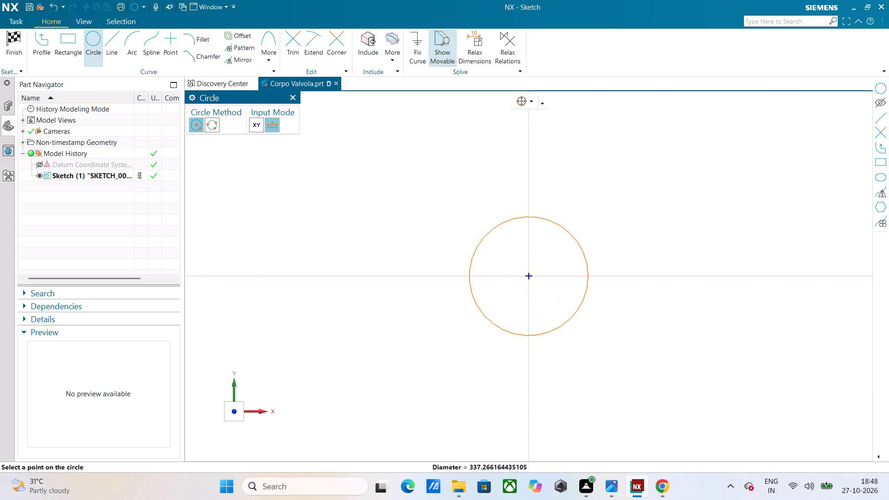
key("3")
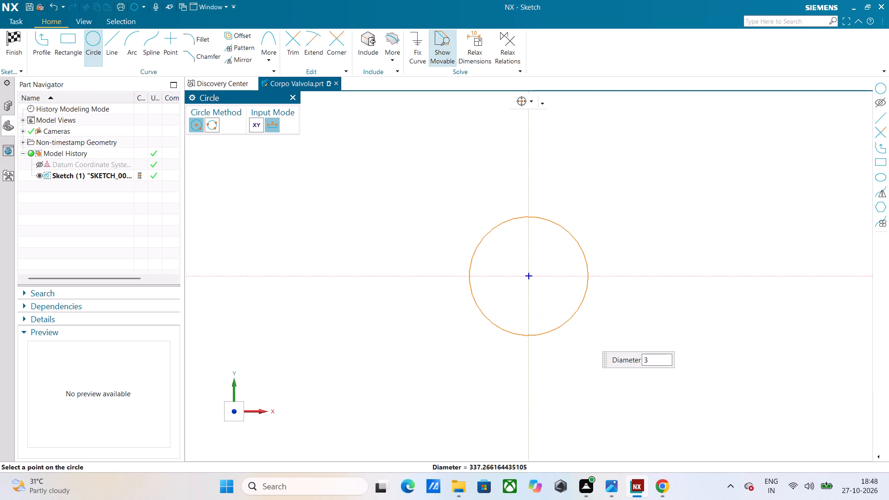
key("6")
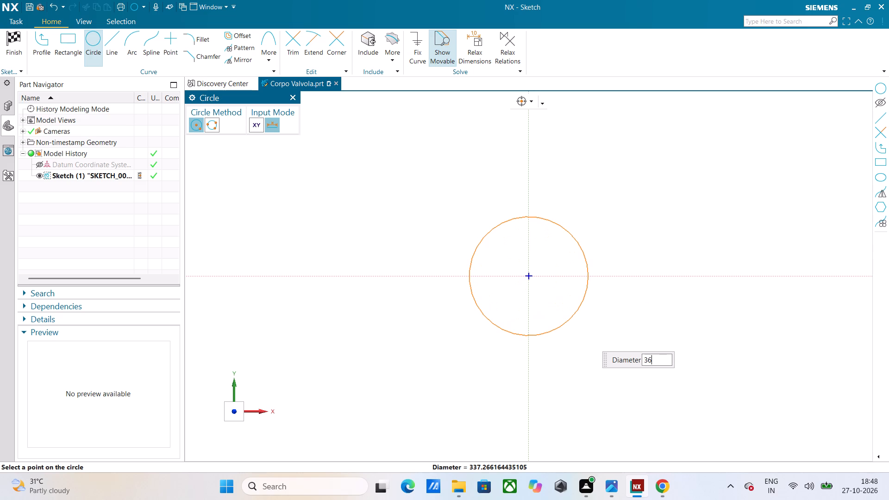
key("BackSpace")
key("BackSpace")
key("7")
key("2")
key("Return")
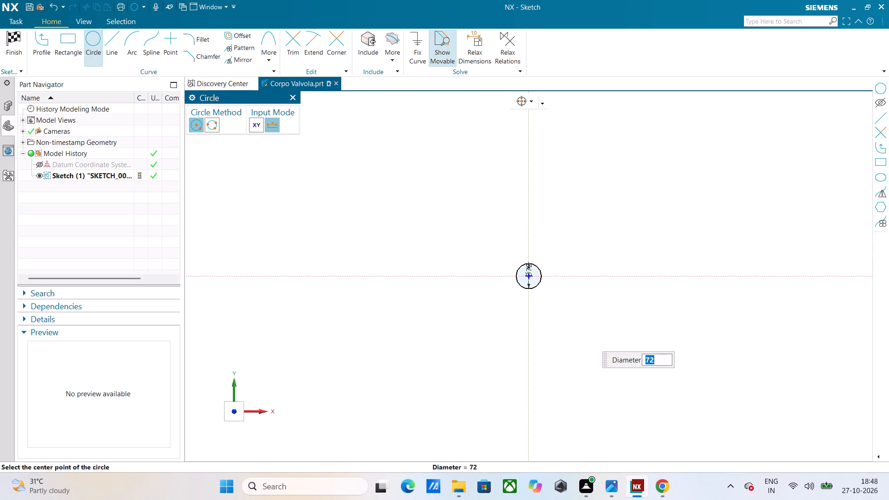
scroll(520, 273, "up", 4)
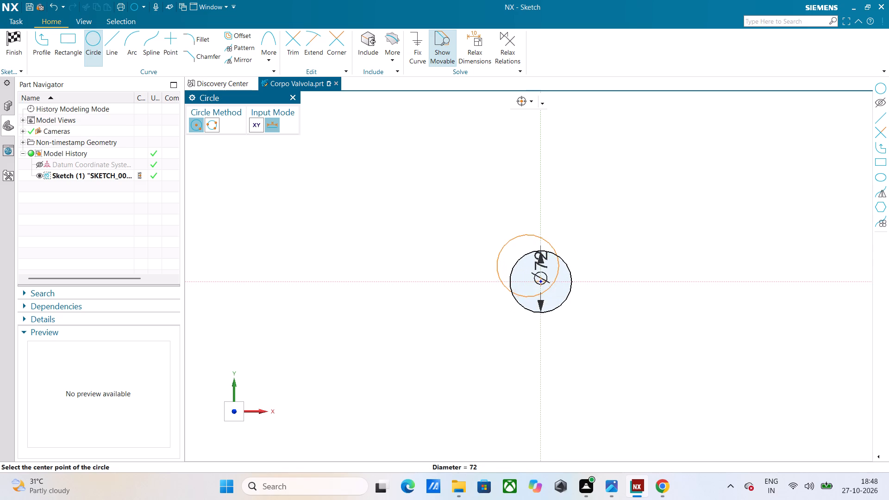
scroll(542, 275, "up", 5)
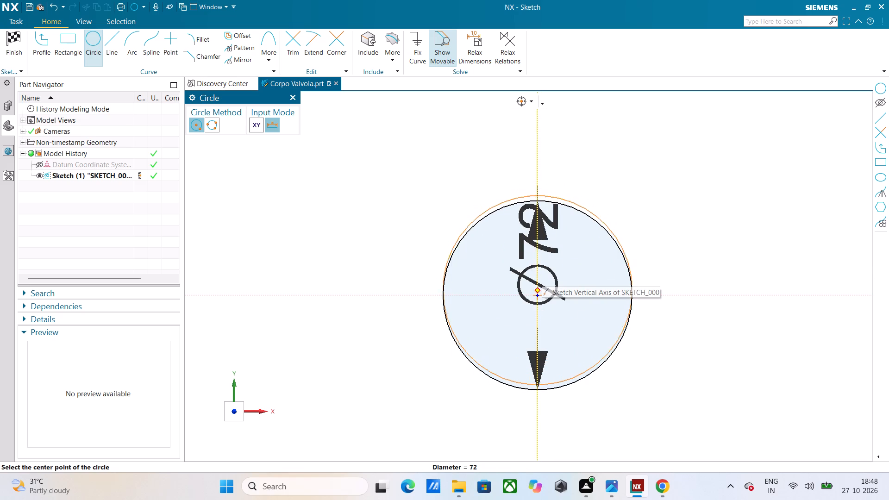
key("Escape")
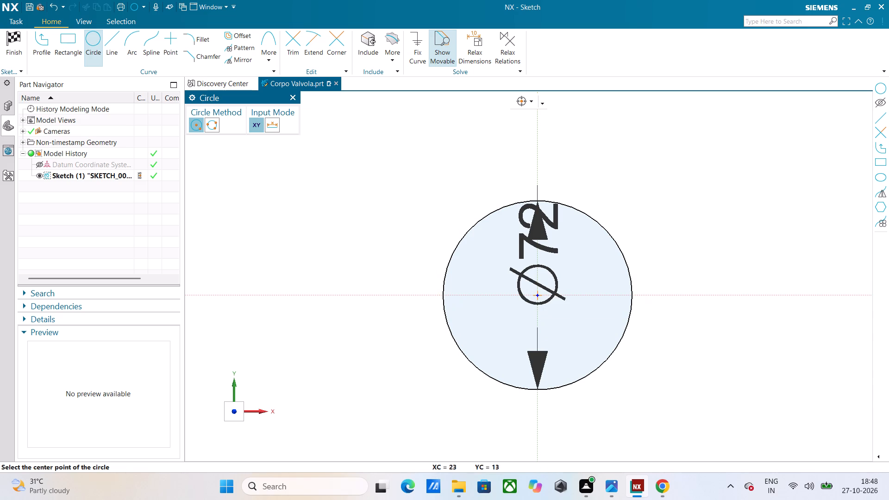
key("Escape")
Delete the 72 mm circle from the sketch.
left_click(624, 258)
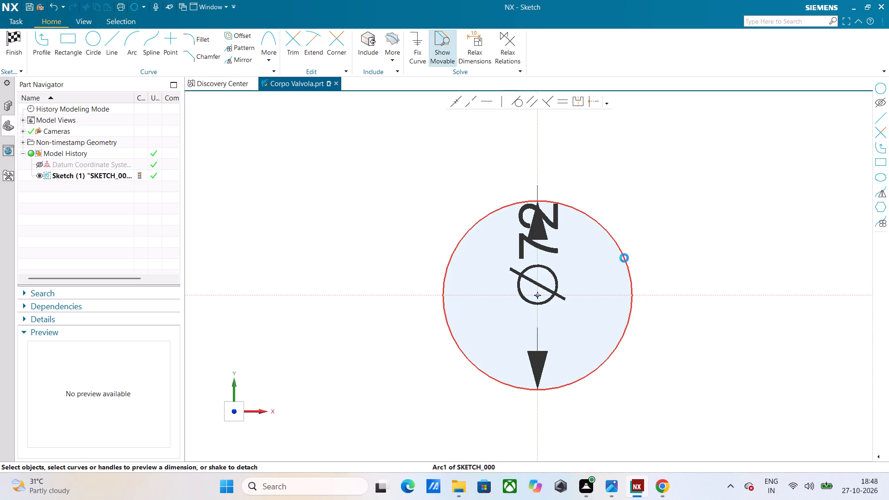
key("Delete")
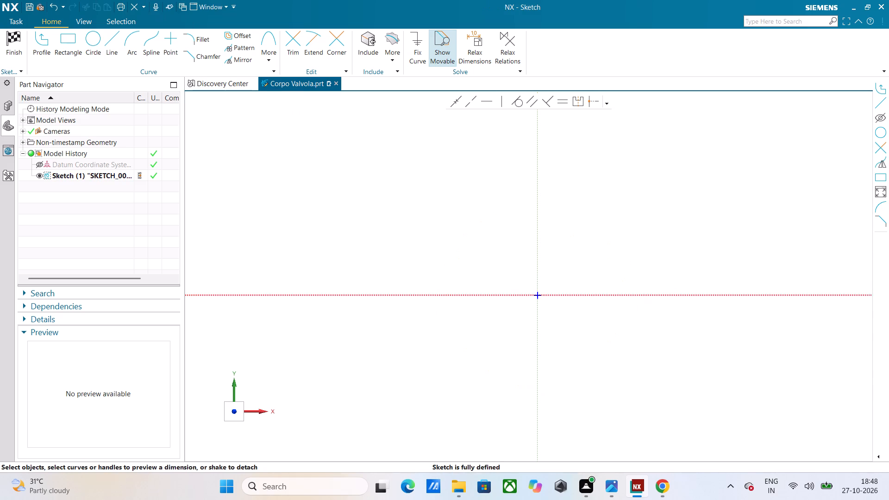
Draw a 72 mm diameter circle centred on the sketch origin for the body's outer wall.
left_click(98, 41)
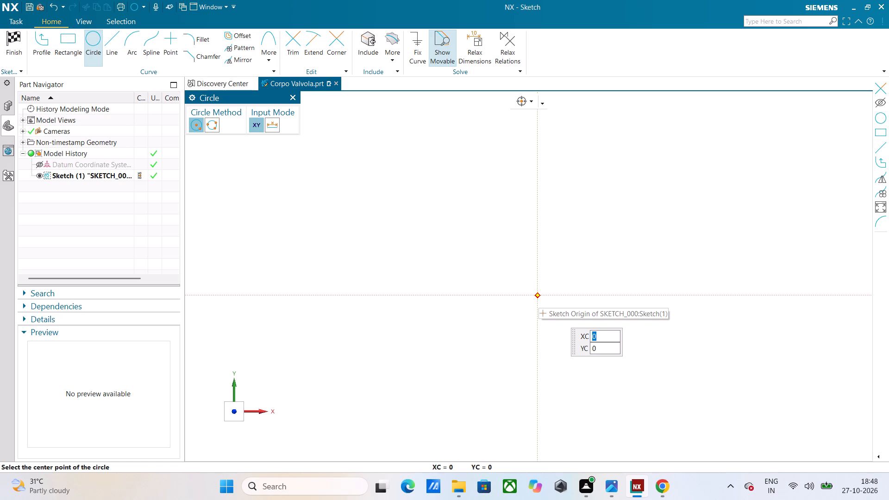
left_click(538, 295)
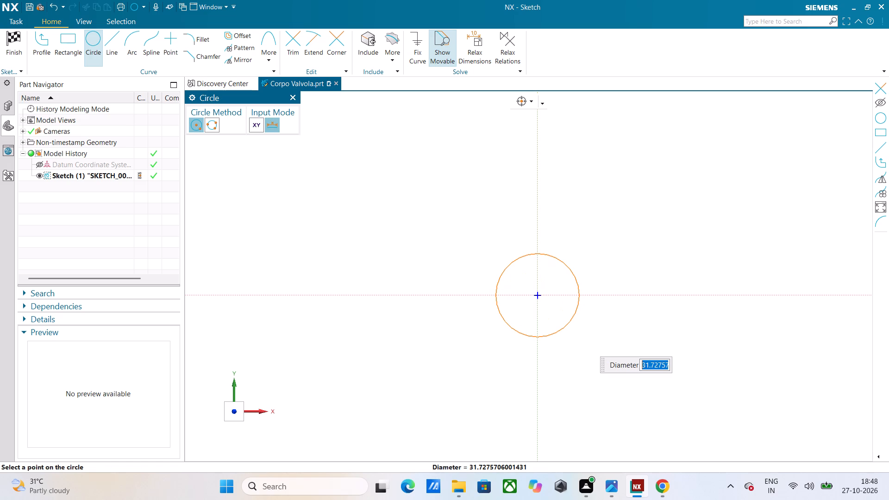
type("72")
key("Return")
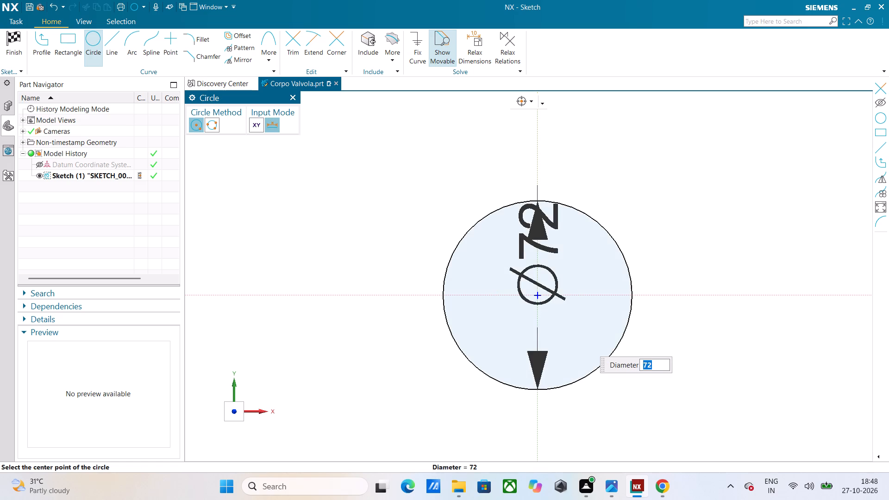
scroll(568, 324, "down", 1)
key("Escape")
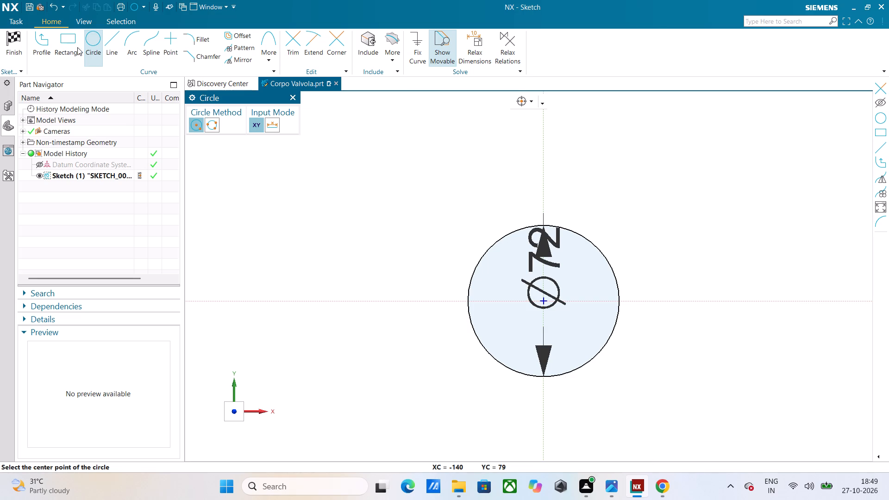
Add a concentric 49 mm diameter circle at the sketch origin for the body's bore.
left_click(545, 301)
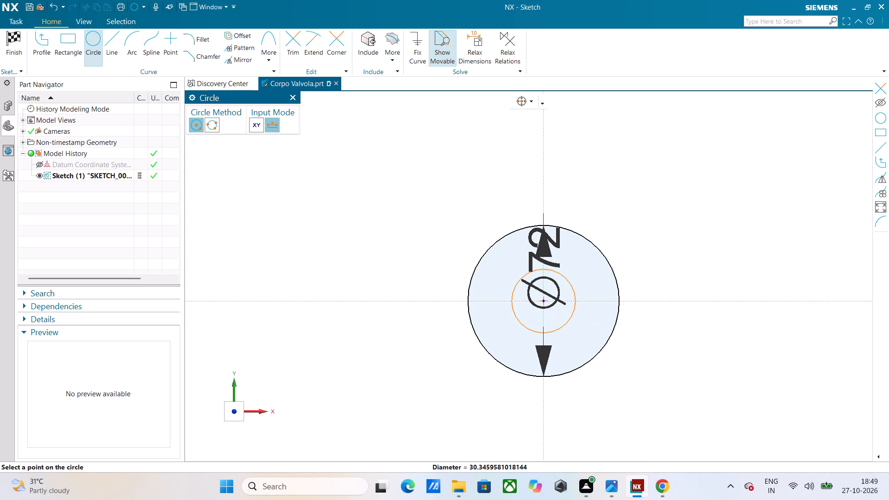
type("49")
key("Return")
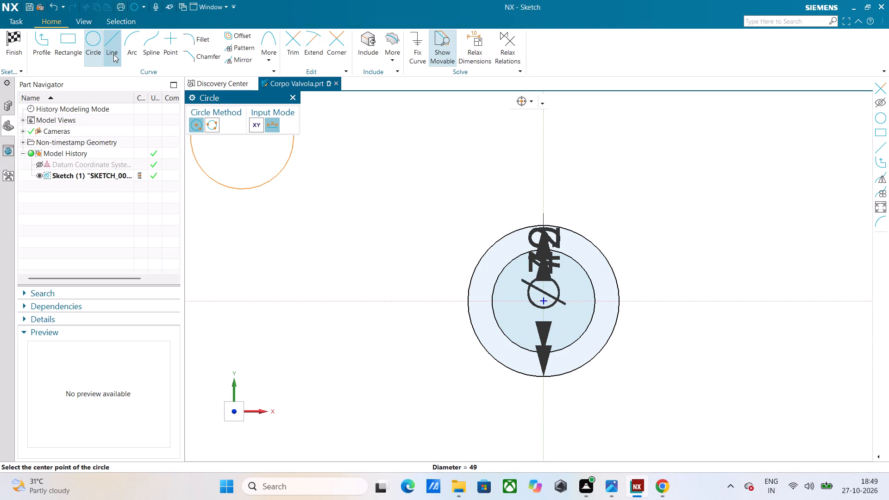
Add a third concentric circle at the sketch origin with a diameter of 88 mm.
left_click(93, 50)
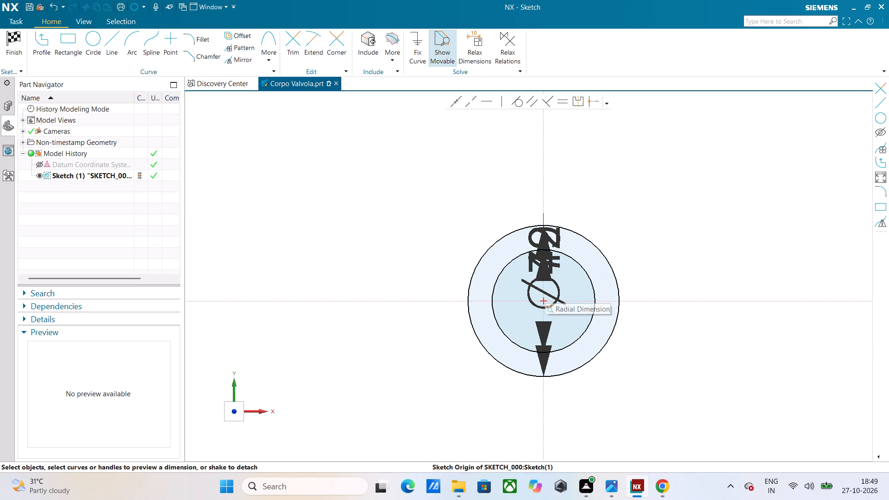
left_click(544, 300)
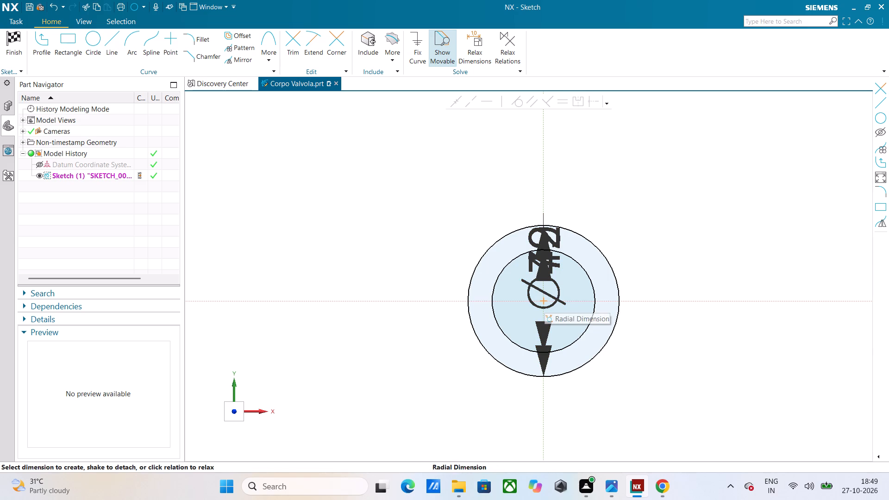
left_click(93, 45)
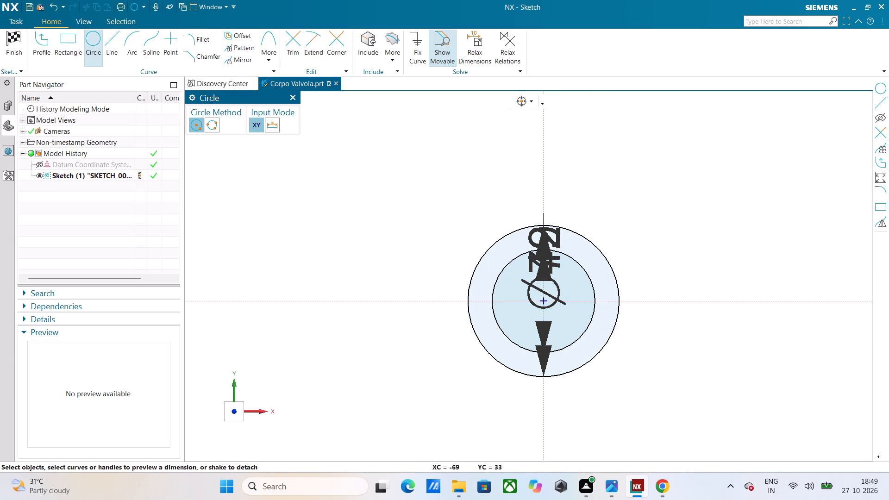
left_click(543, 301)
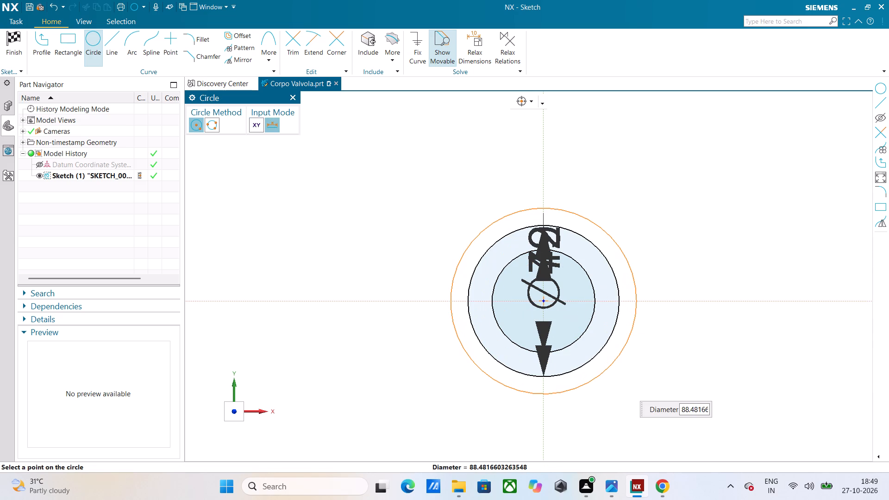
type("88")
key("Return")
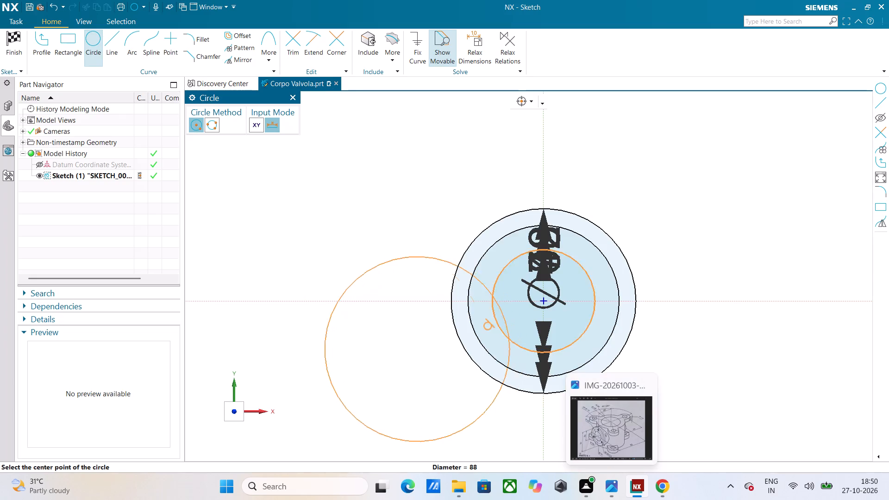
key("Escape")
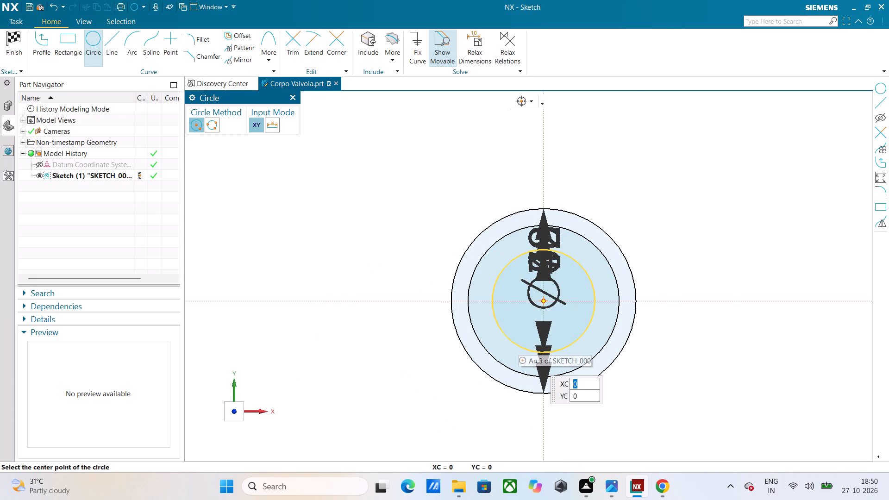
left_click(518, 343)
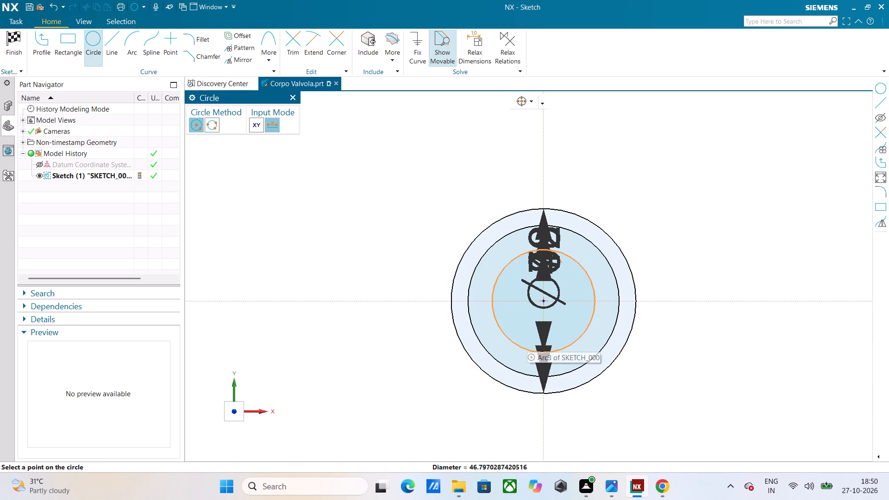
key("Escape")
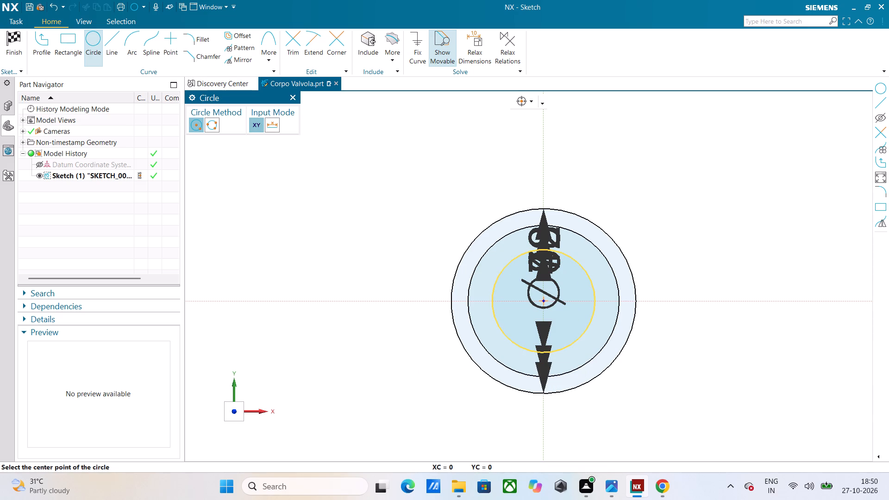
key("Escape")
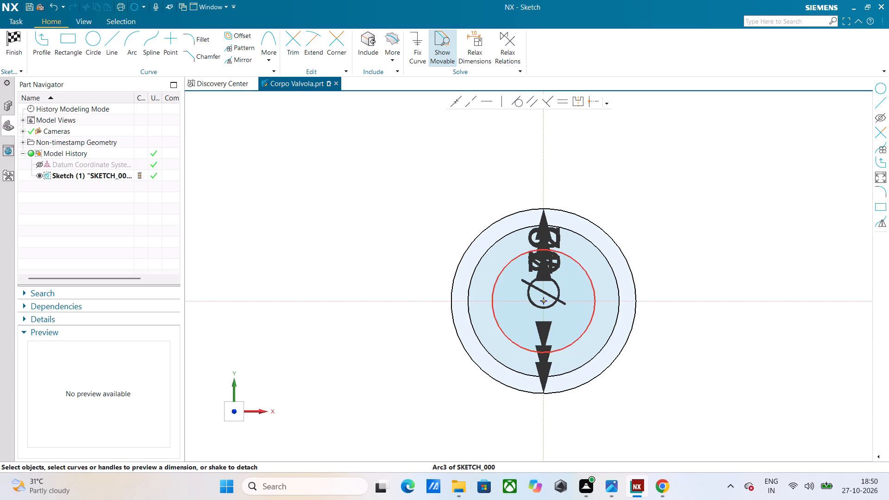
Delete the 49 mm bore circle from the sketch.
left_click(514, 345)
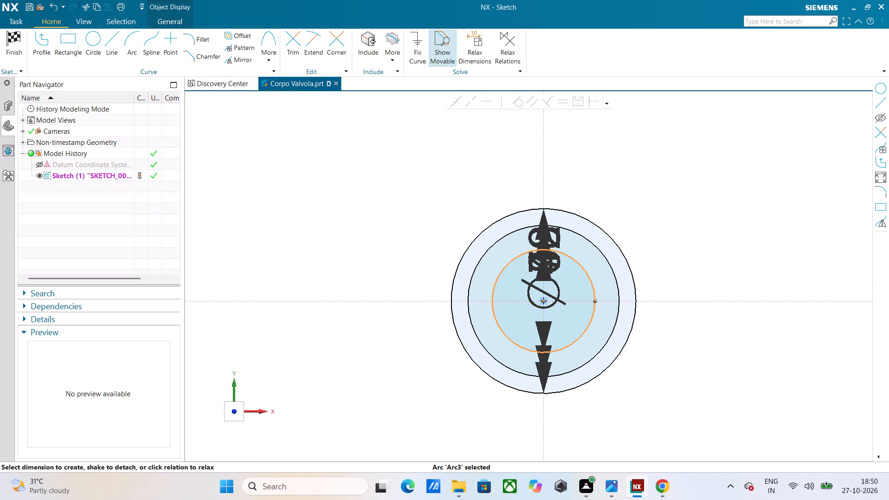
key("Delete")
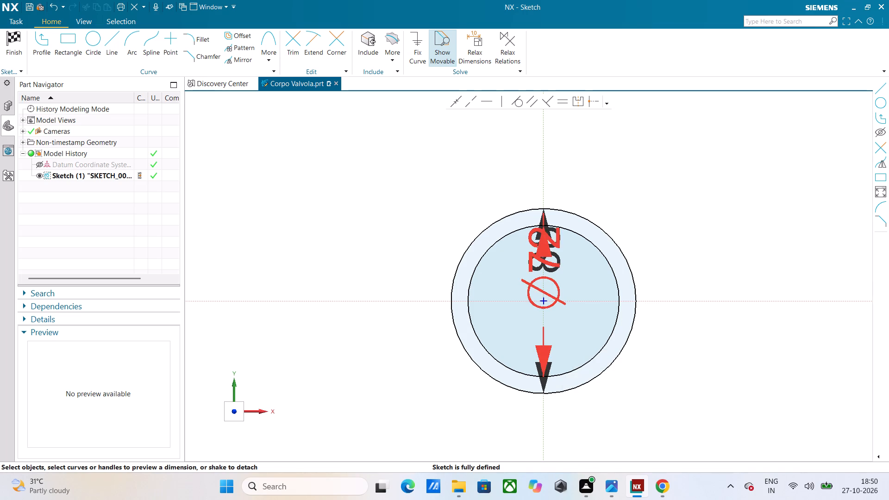
Draw a 26 mm diameter circle centred where the 88 mm circle crosses the horizontal axis on the +X side.
left_click(91, 36)
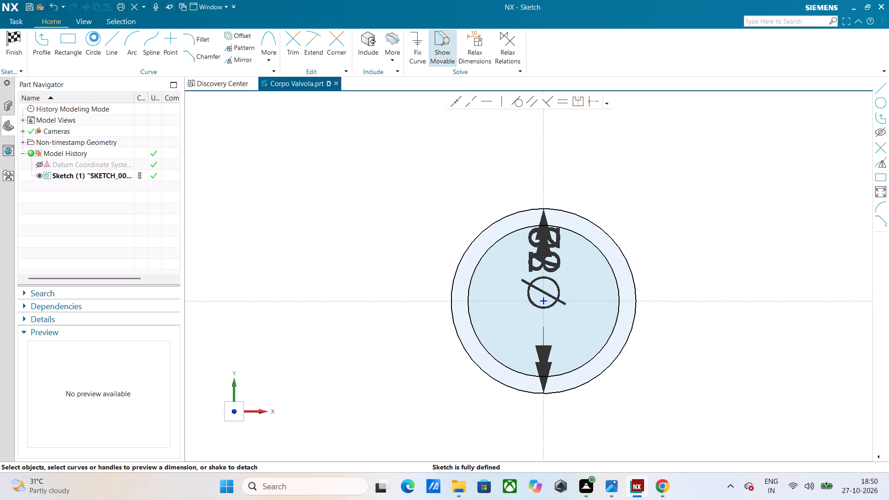
left_click(636, 302)
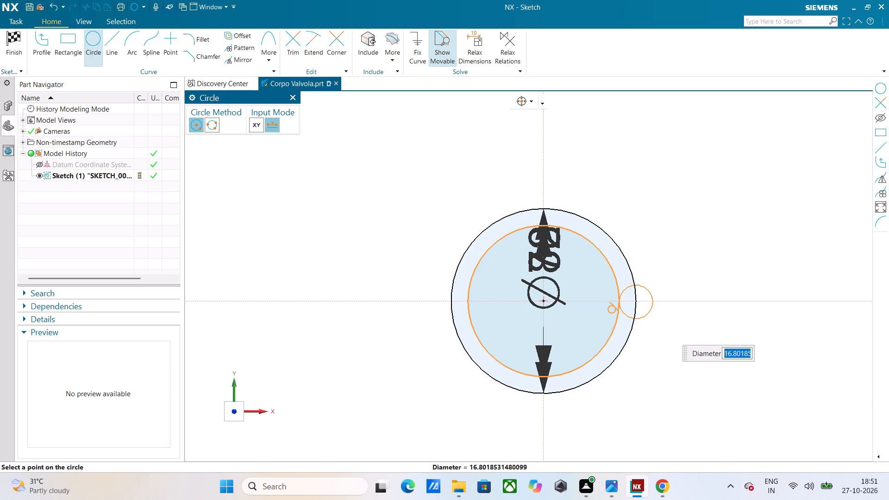
type("26")
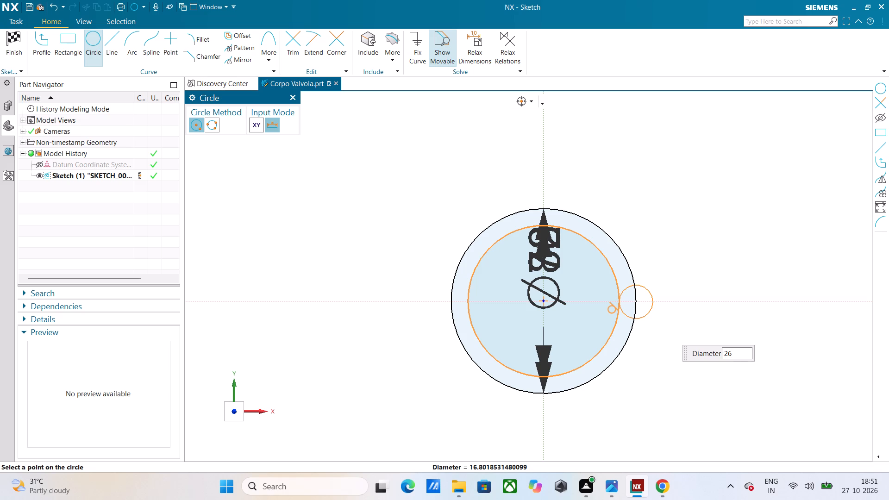
key("Return")
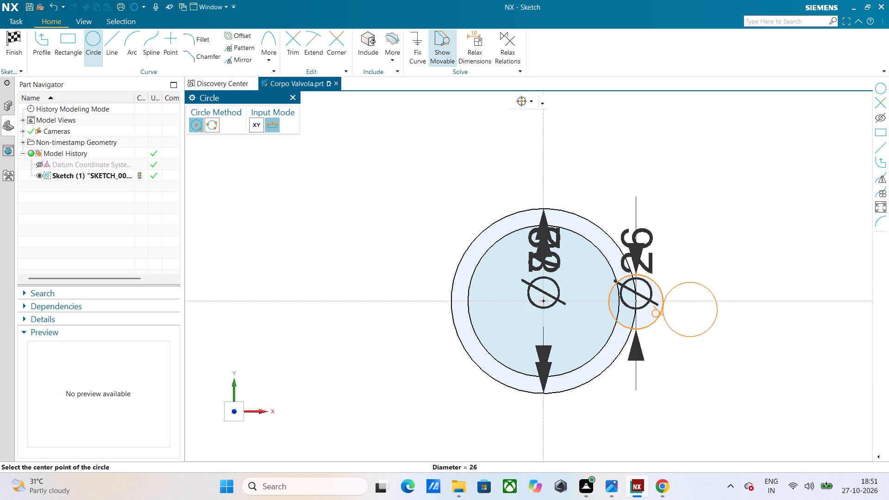
key("Escape")
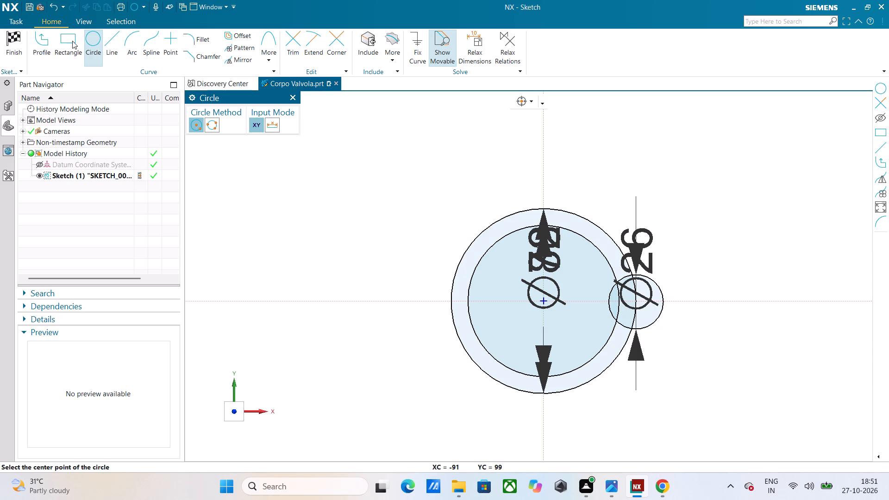
Draw horizontal lines inward from the 26 mm circle's top and bottom points, 26 mm and 22 mm long respectively.
left_click(119, 44)
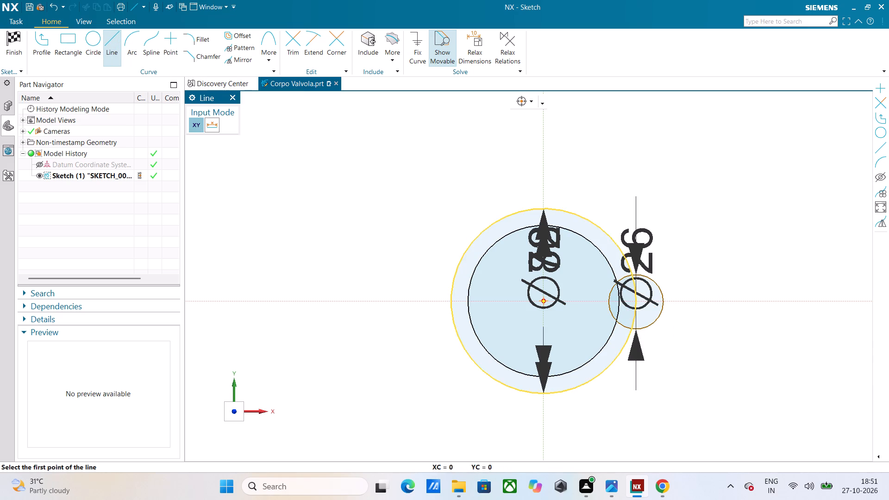
left_click(637, 274)
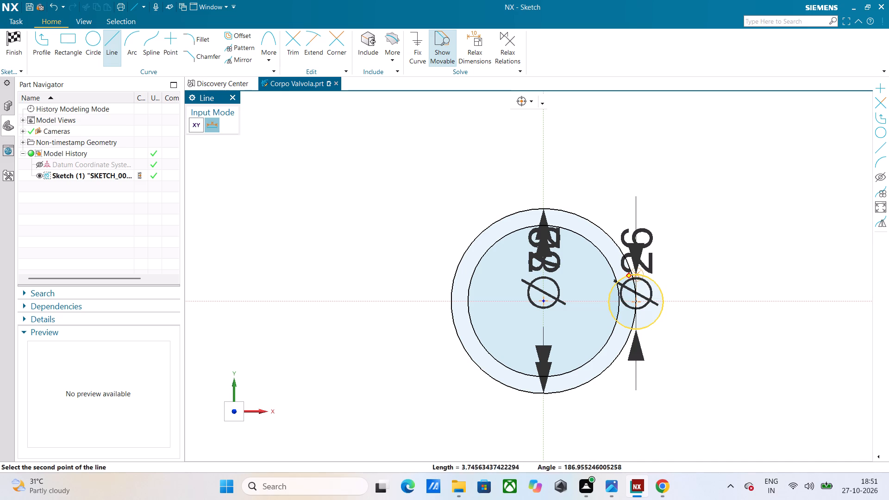
left_click(582, 274)
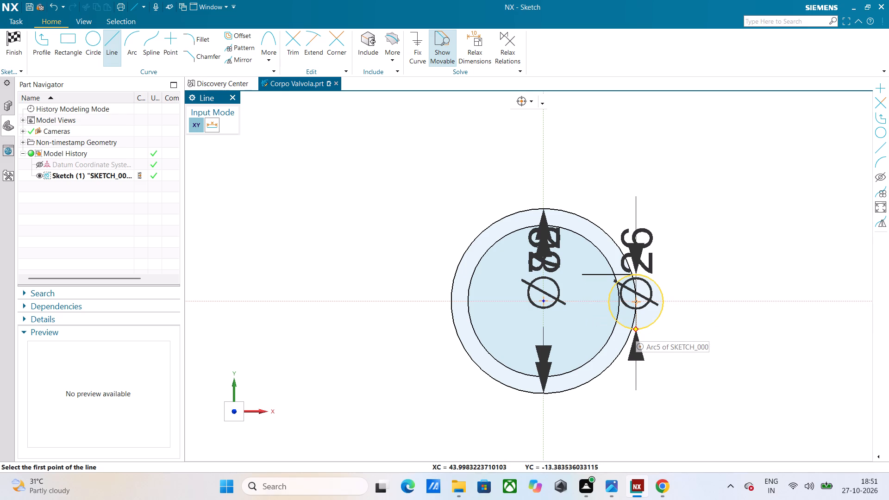
left_click_drag(636, 329, 627, 330)
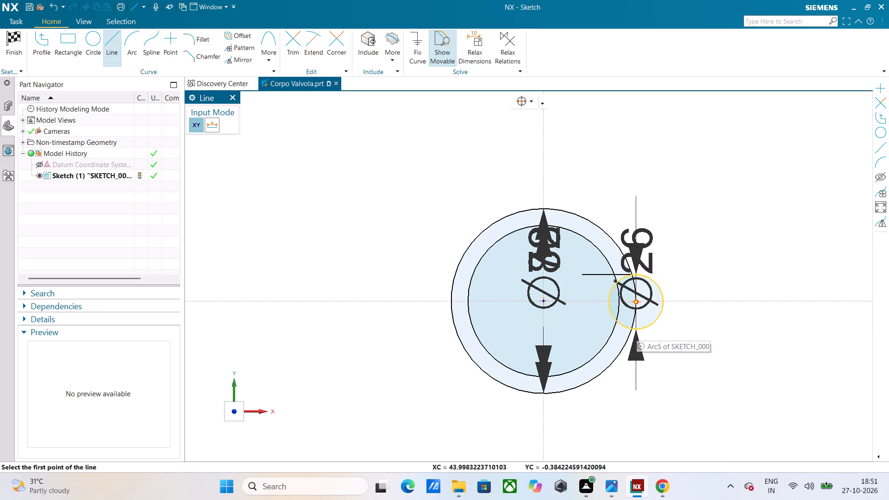
left_click(637, 330)
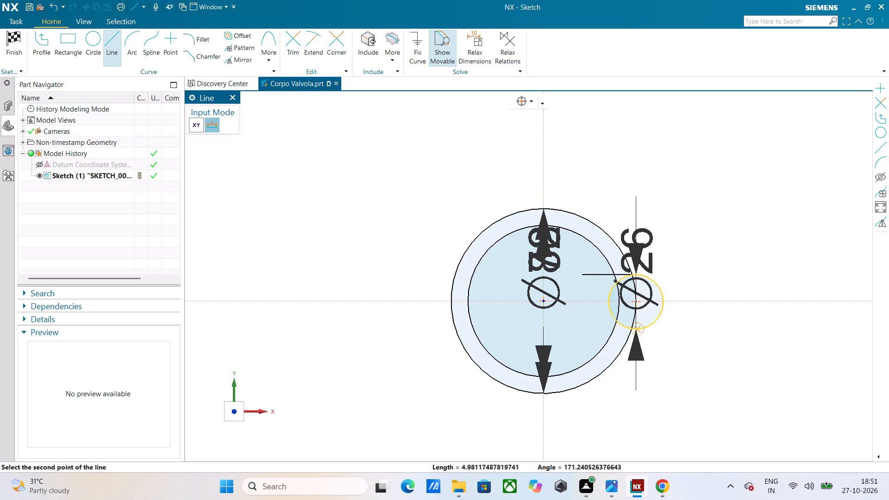
left_click(590, 328)
key("Escape")
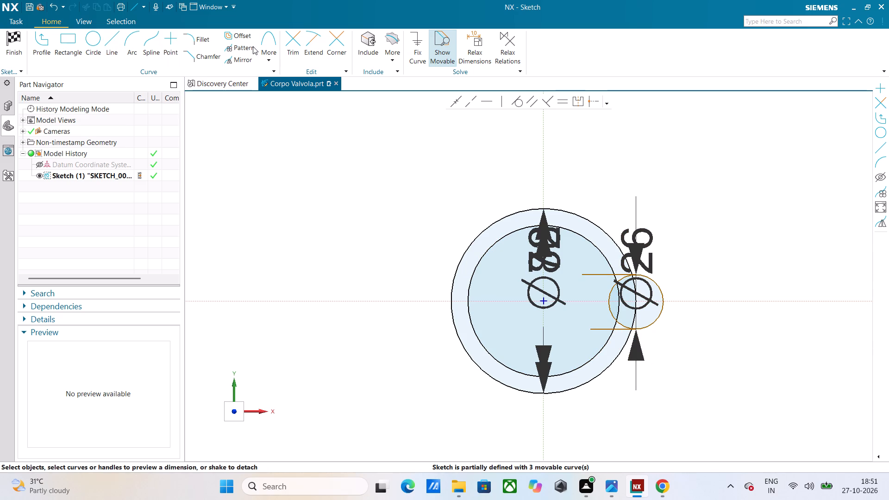
Trim the 26 mm circle's inner arc and the part of the 72 mm circle lying between the two horizontal lines.
left_click(288, 44)
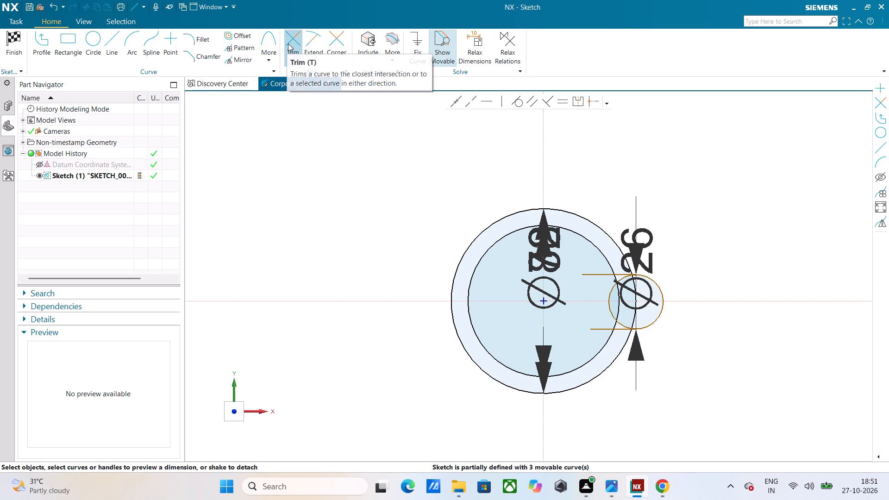
left_click(610, 297)
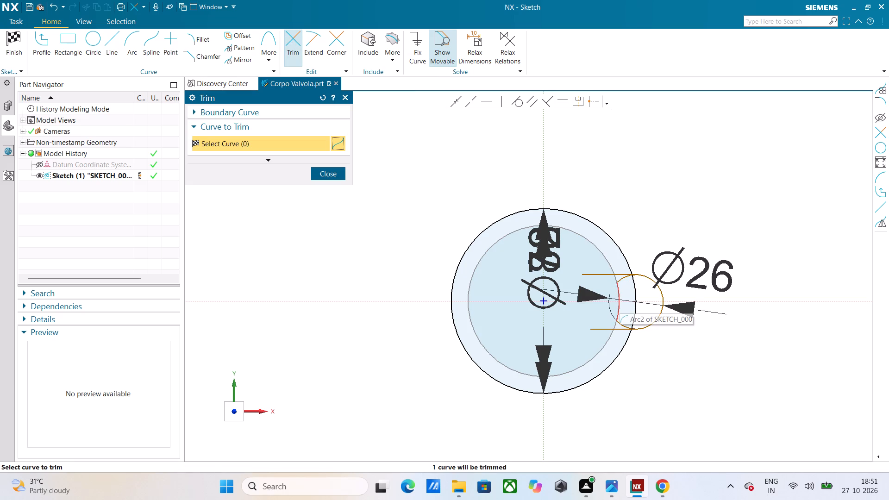
left_click(620, 301)
left_click(620, 282)
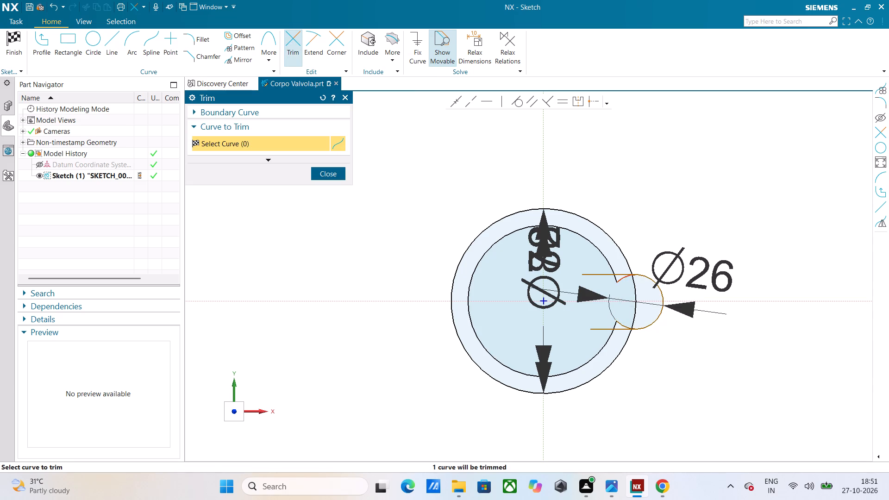
left_click(616, 281)
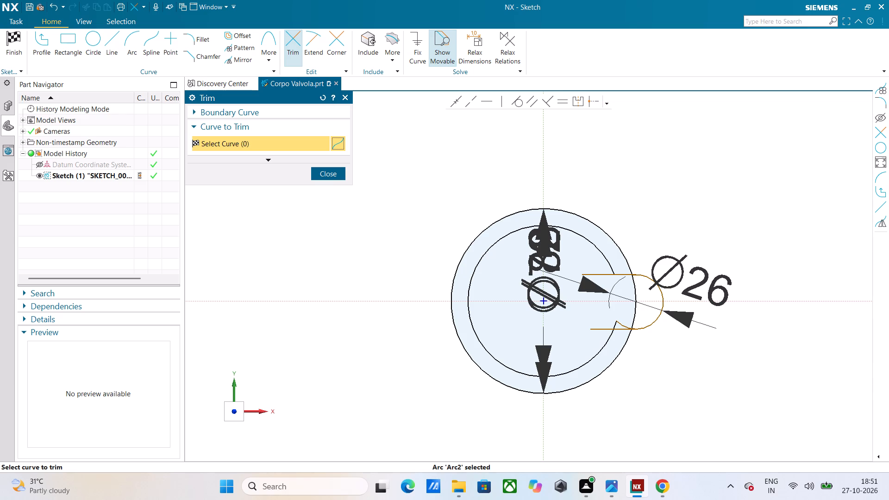
left_click(619, 320)
left_click(615, 324)
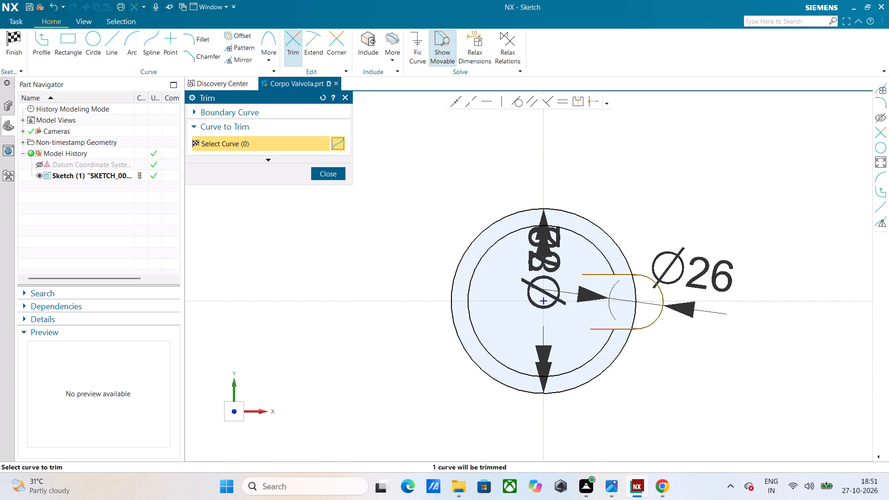
key("Escape")
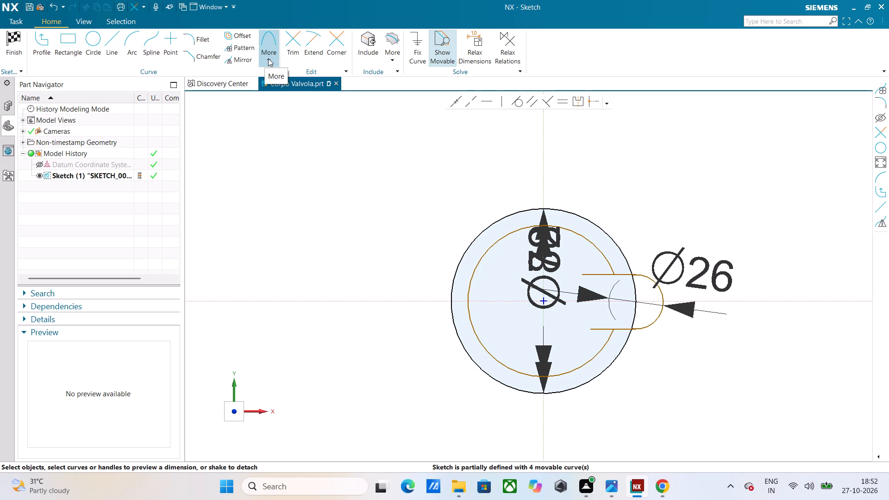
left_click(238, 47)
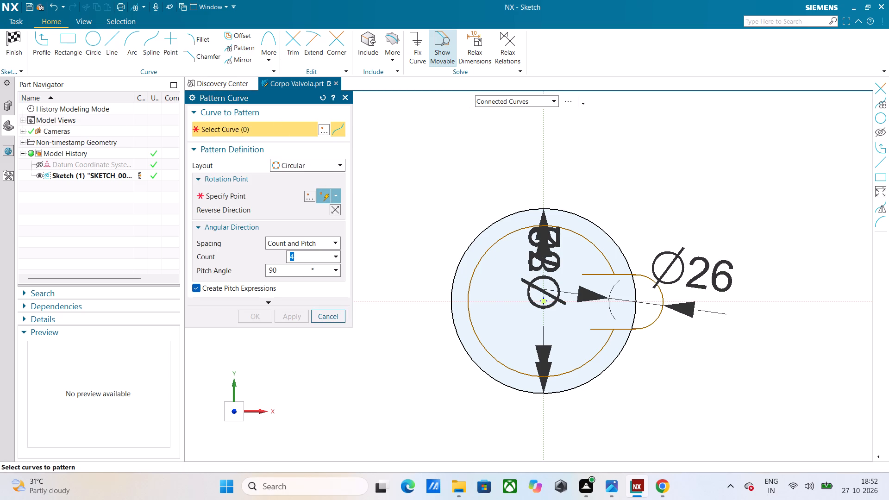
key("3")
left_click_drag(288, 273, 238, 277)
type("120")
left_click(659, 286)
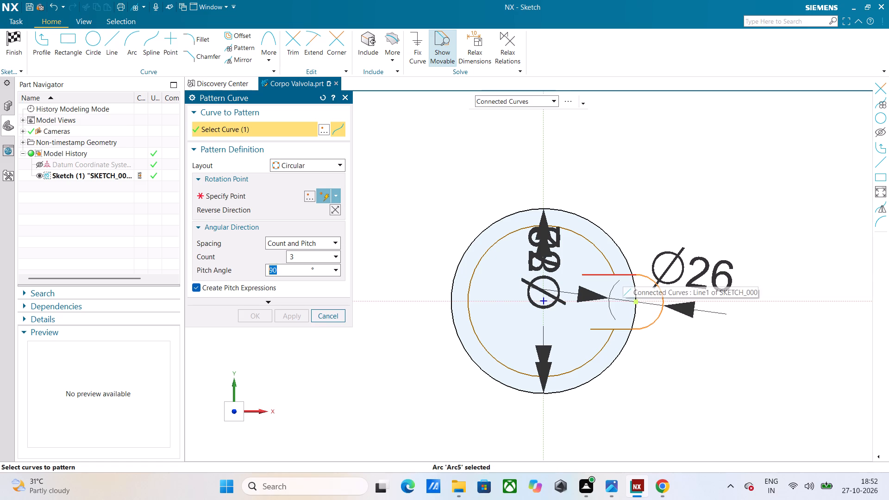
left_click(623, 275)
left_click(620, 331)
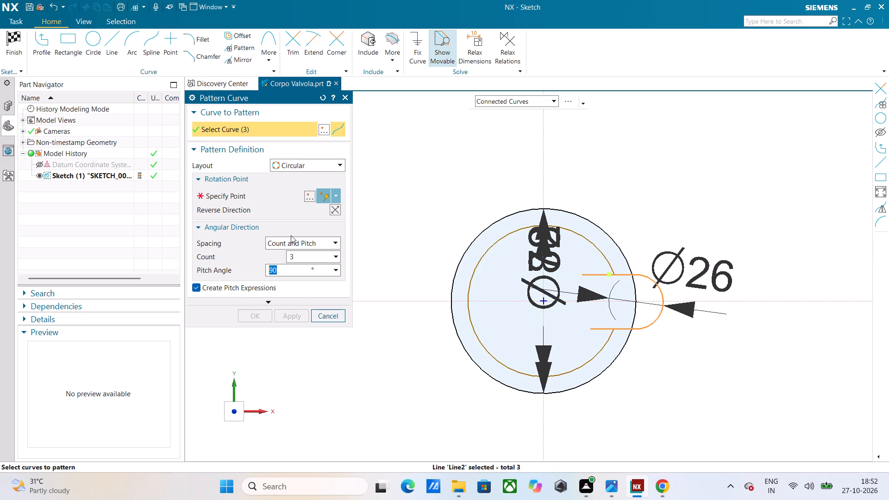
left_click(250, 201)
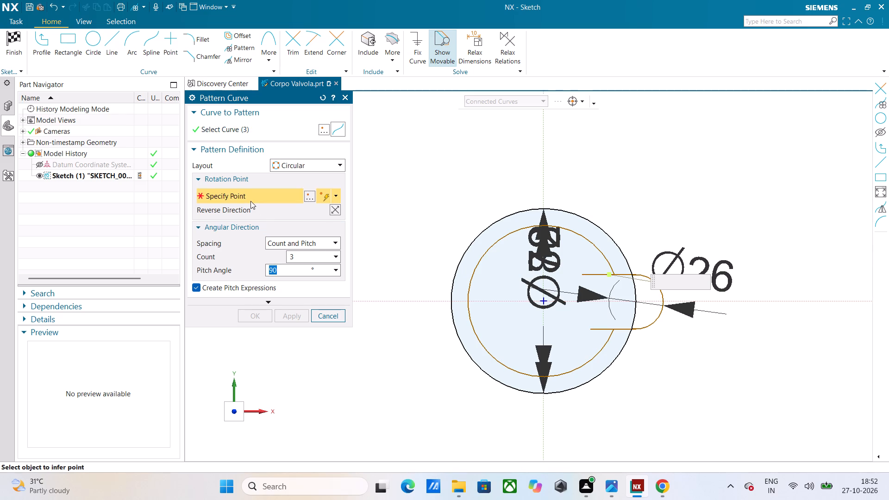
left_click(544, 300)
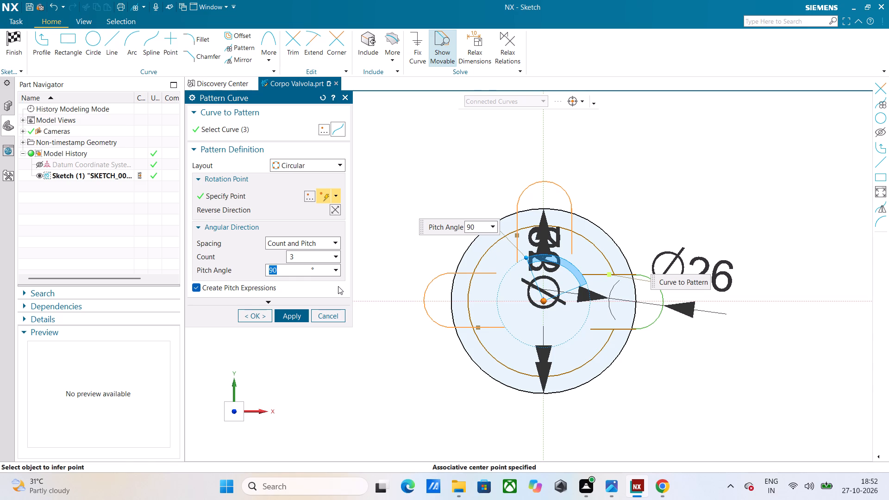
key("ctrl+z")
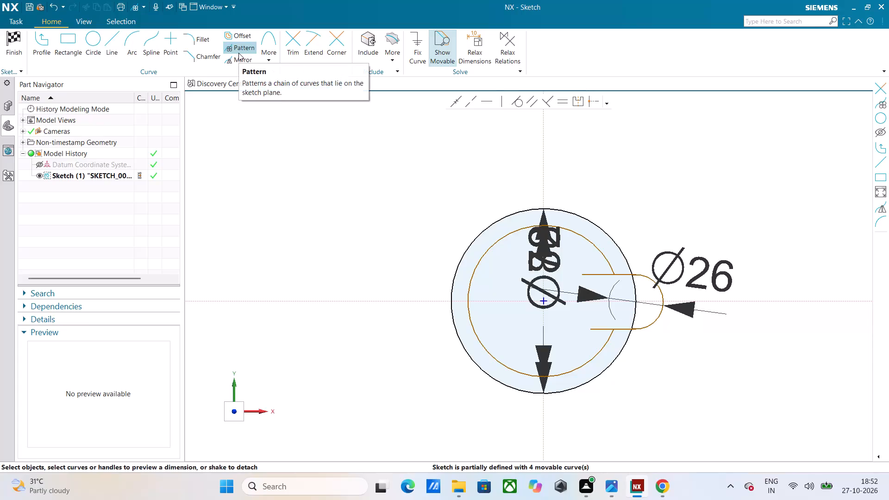
Trim the ends of the two horizontal lines that extend inside the 72 mm circle.
left_click(290, 39)
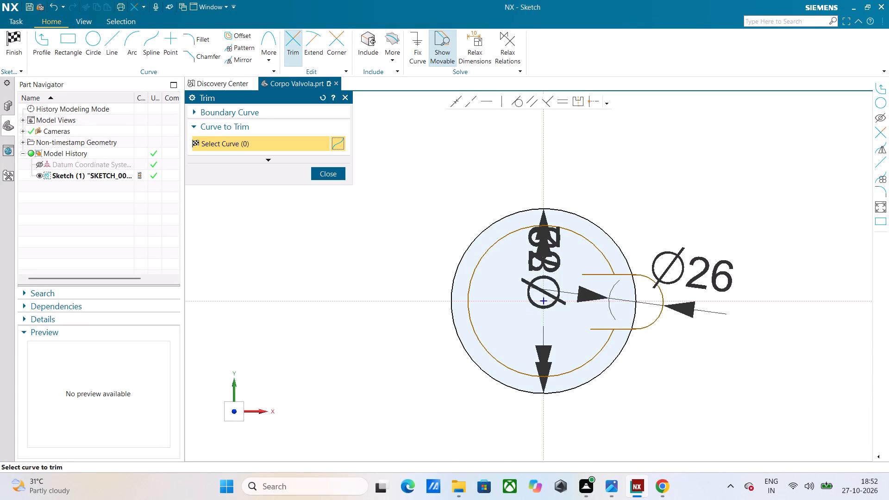
left_click(585, 273)
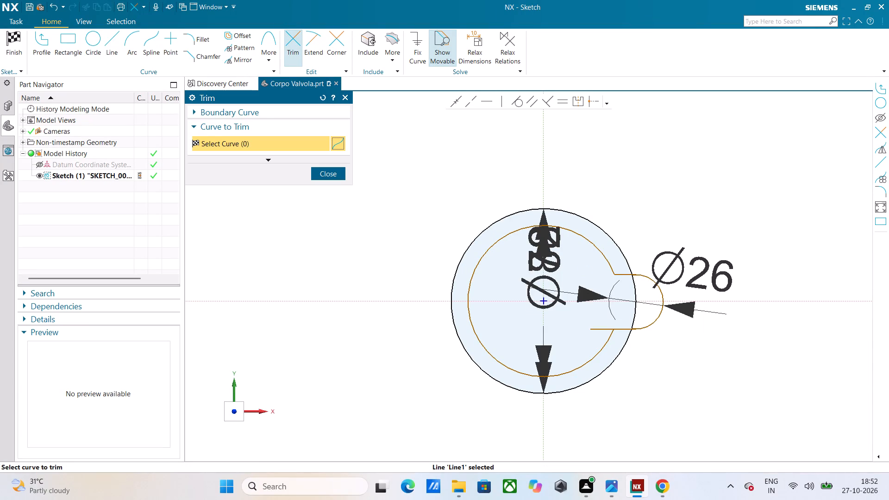
left_click(596, 331)
Circular-pattern the lobe profile curves about the 72 mm circle's centre with a count of 3 and a pitch angle of 120°.
left_click(228, 52)
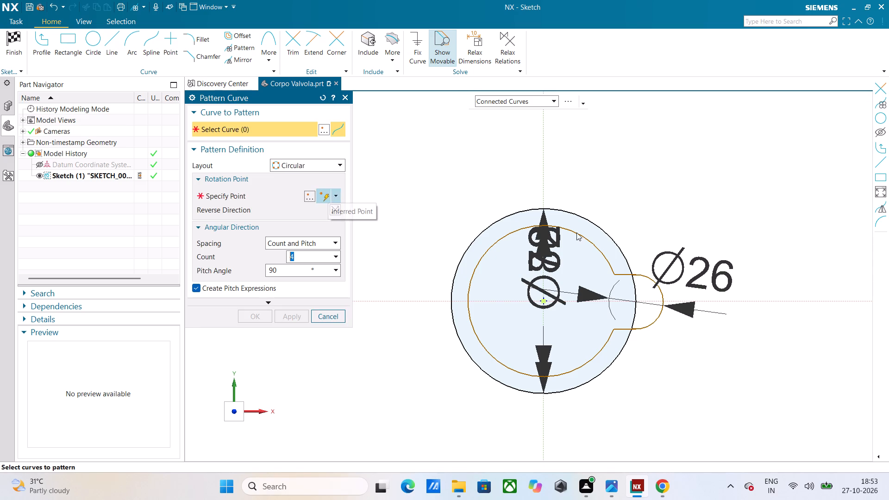
left_click(652, 277)
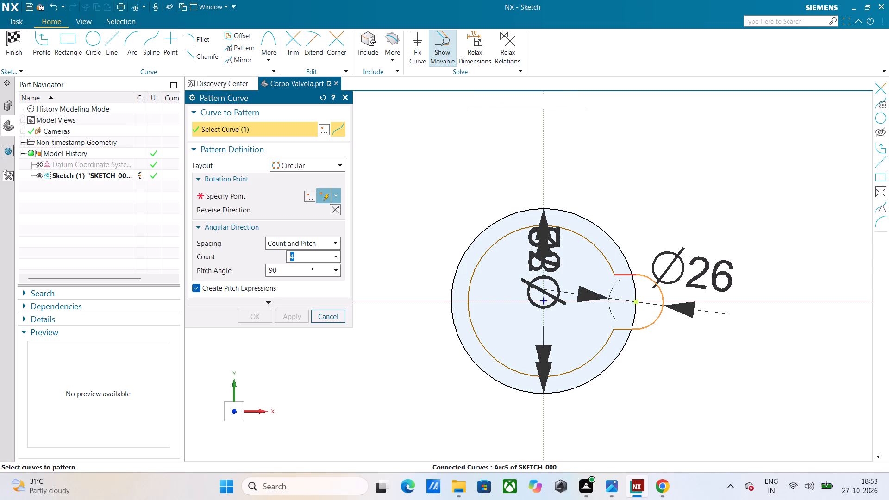
left_click(624, 275)
left_click(620, 328)
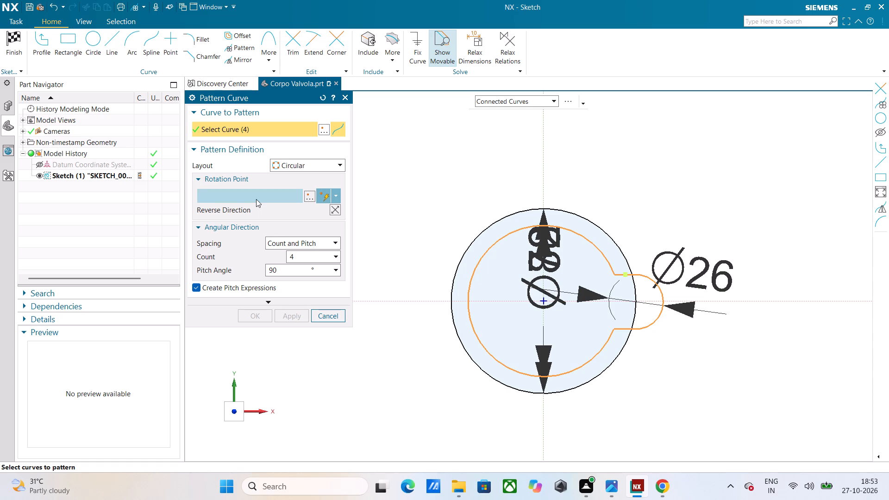
left_click_drag(313, 256, 284, 251)
key("3")
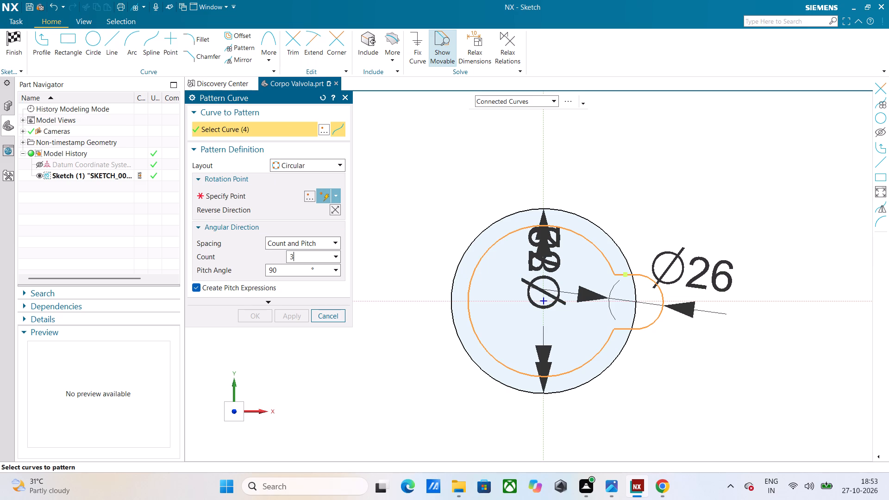
left_click_drag(279, 273, 248, 267)
type("120")
left_click(239, 198)
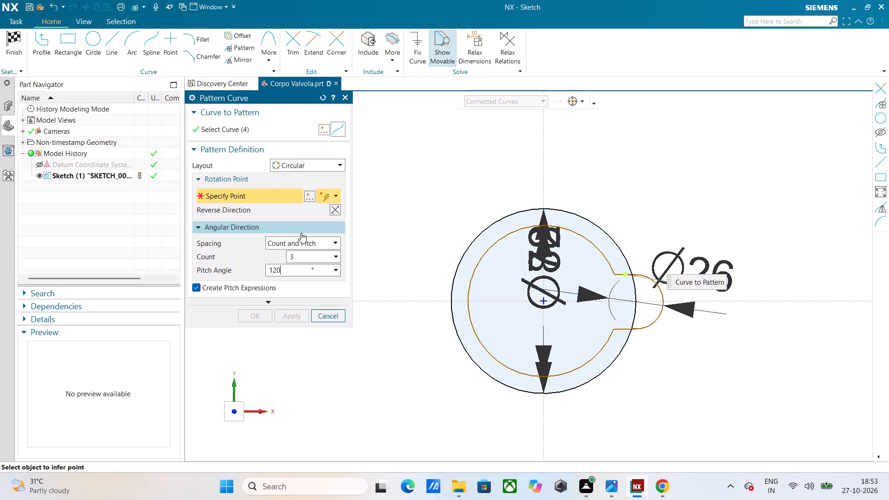
left_click(545, 301)
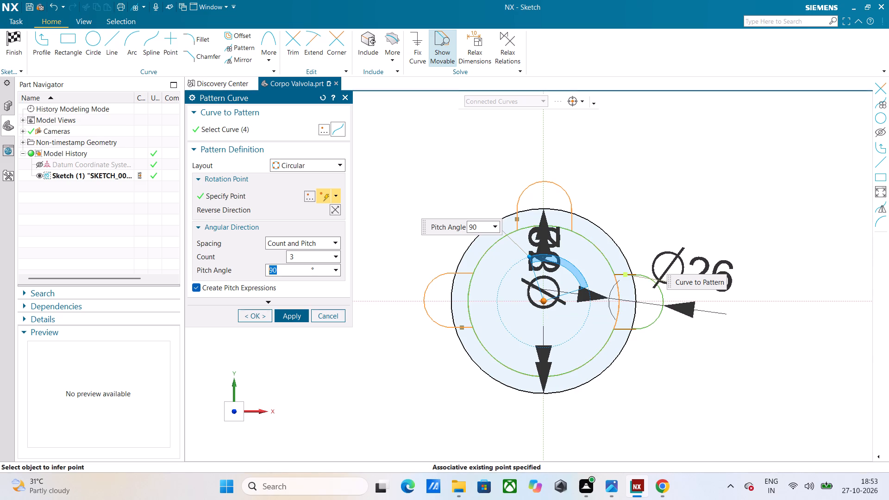
type("120")
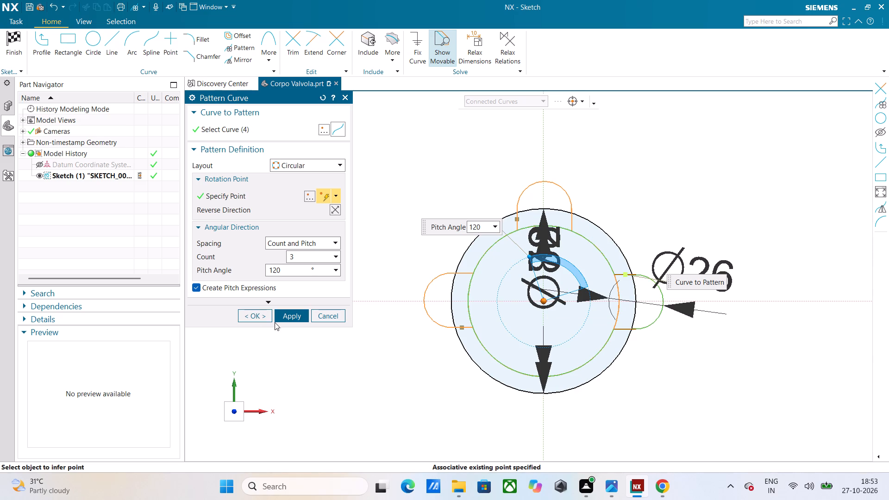
left_click(282, 320)
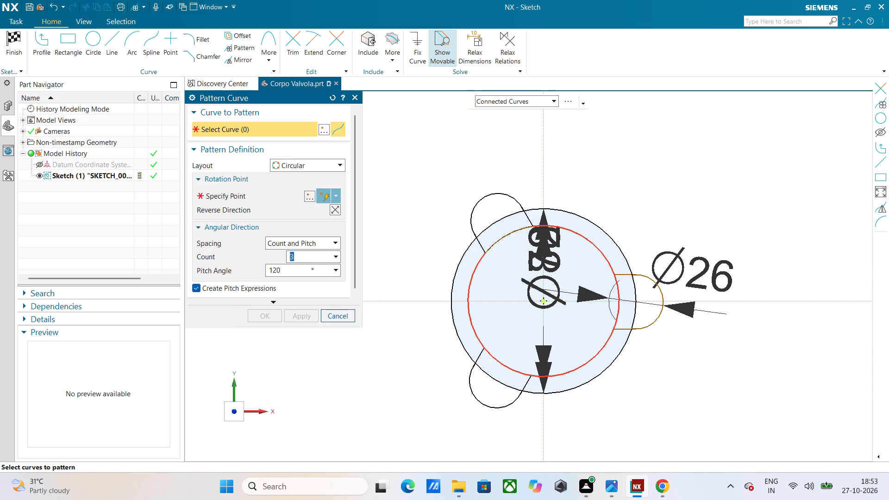
Trim the 72 mm circle's arcs that cross the bases of the two patterned lobes.
left_click(288, 45)
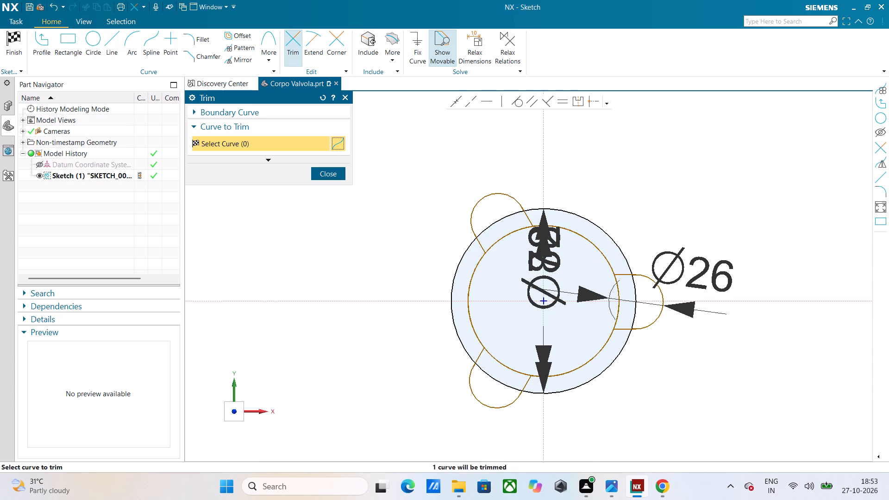
left_click(504, 367)
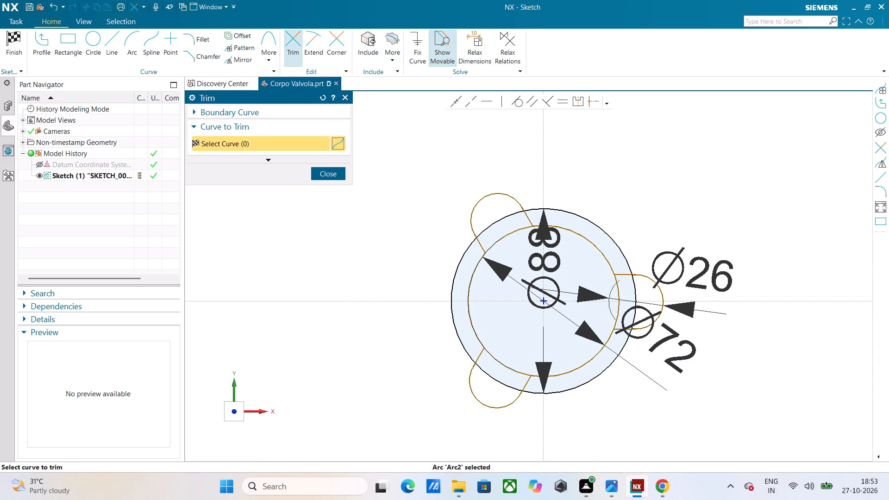
left_click(504, 367)
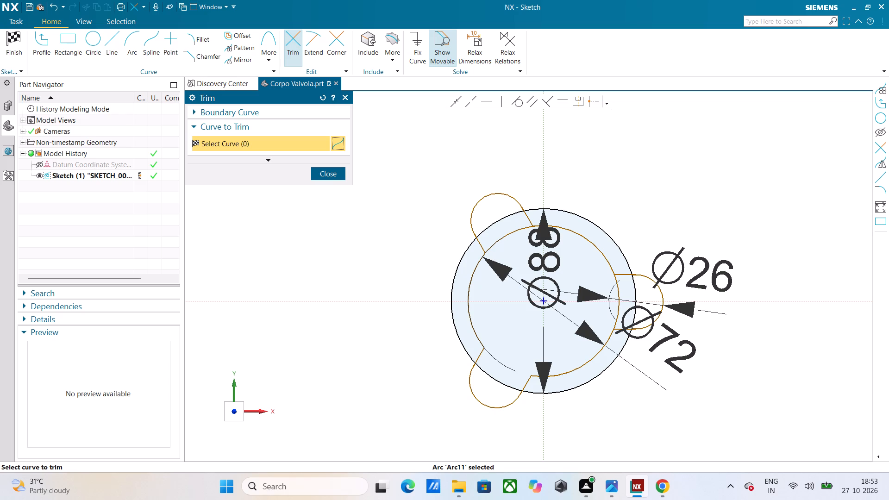
left_click(502, 239)
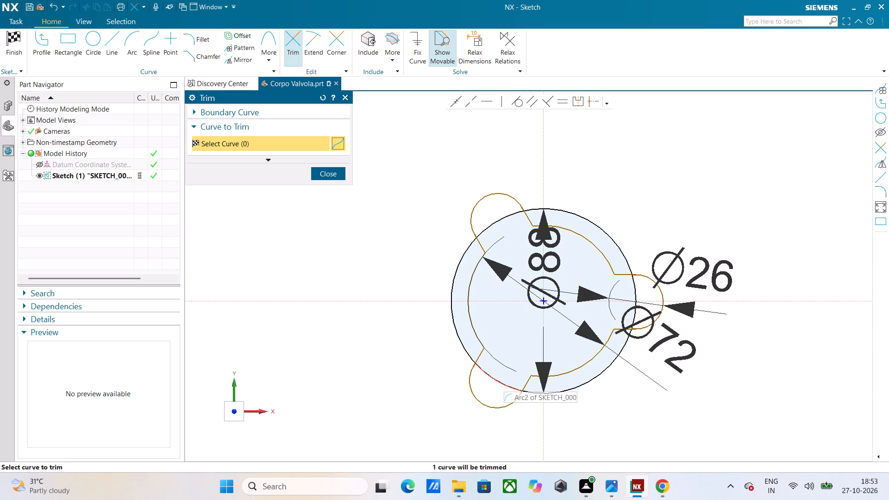
Trim away all segments of the 88 mm construction circle, leaving only the three-lobed outline, and finish the sketch.
left_click(451, 317)
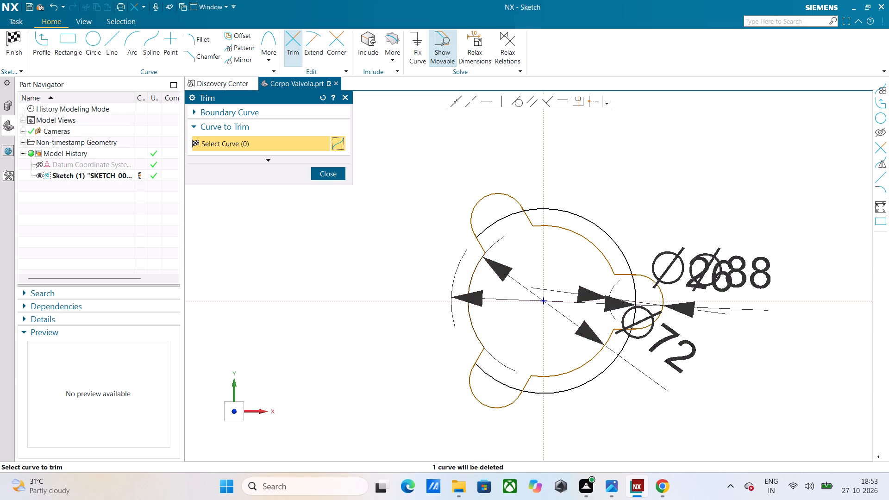
left_click(584, 221)
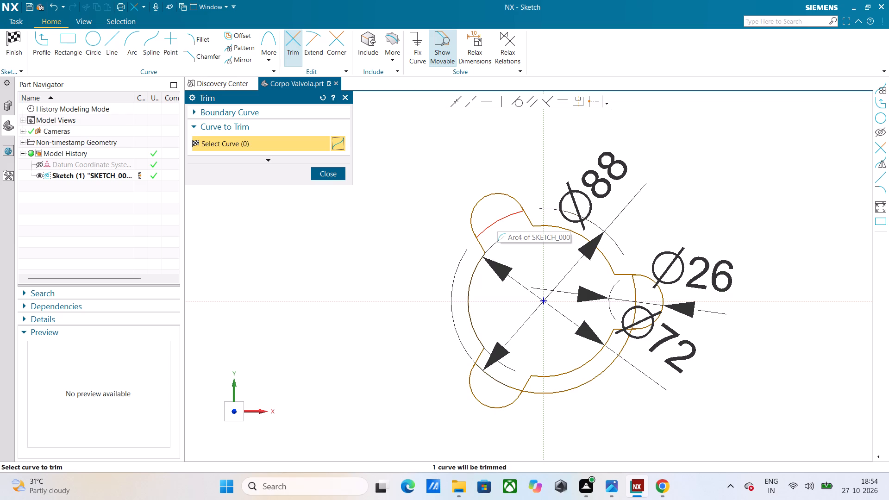
left_click(497, 219)
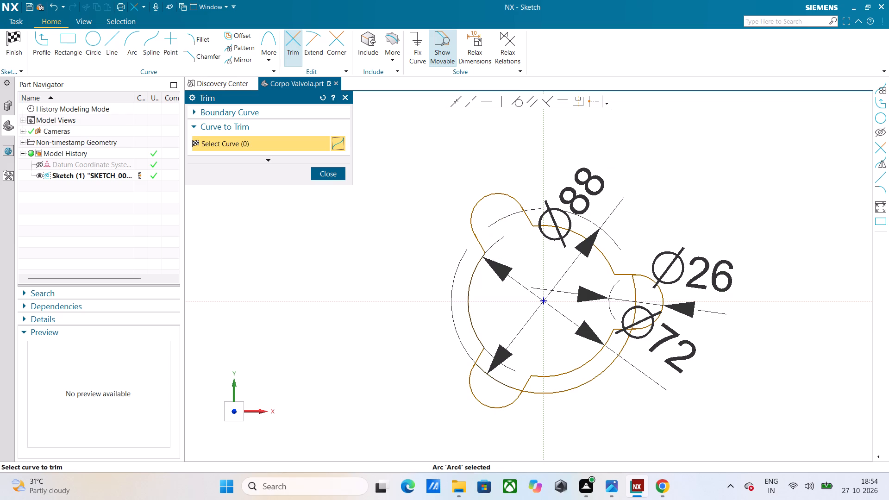
left_click(499, 379)
left_click(563, 392)
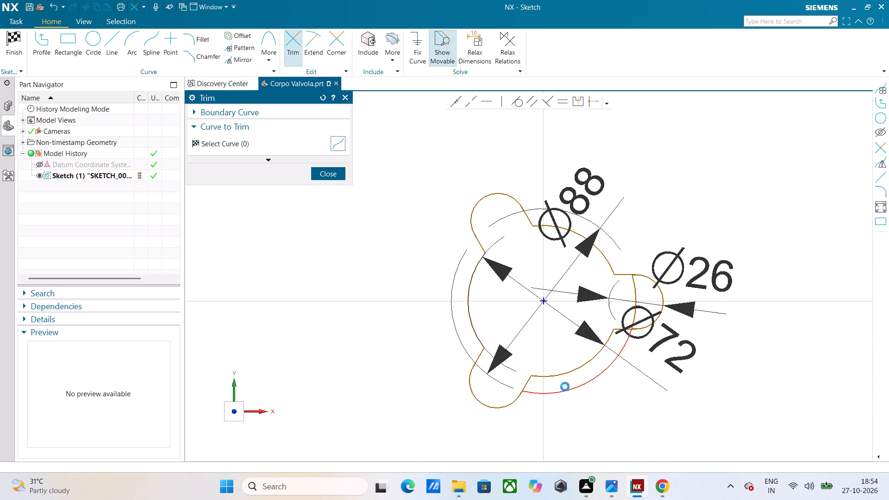
left_click(635, 310)
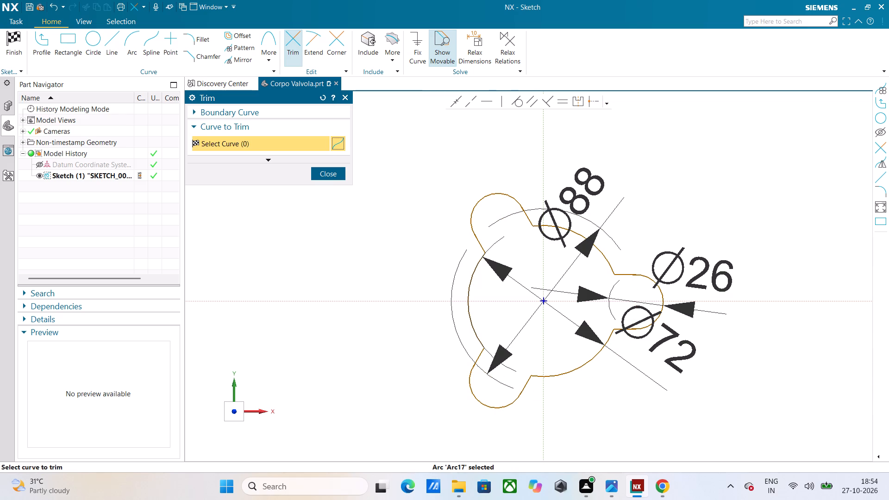
left_click(344, 101)
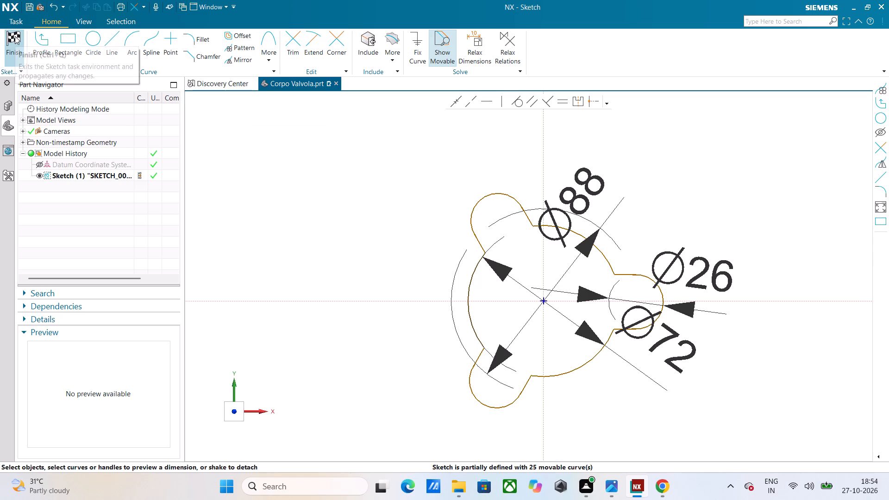
left_click(15, 36)
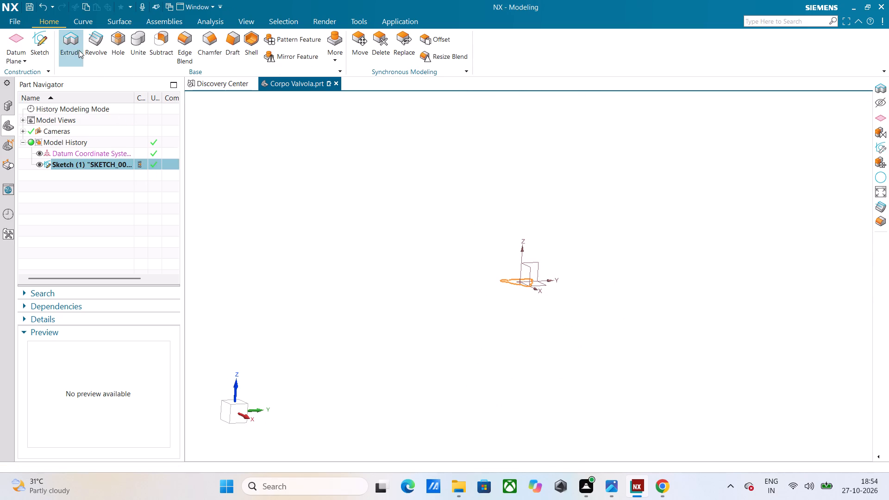
Extrude the three-lobed flange profile from 0 to 8 mm as a solid body.
left_click(78, 49)
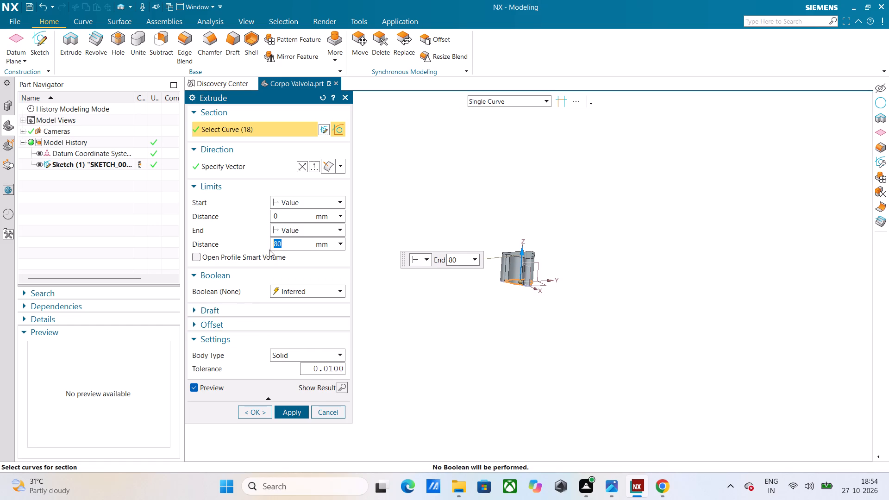
key("8")
left_click(296, 417)
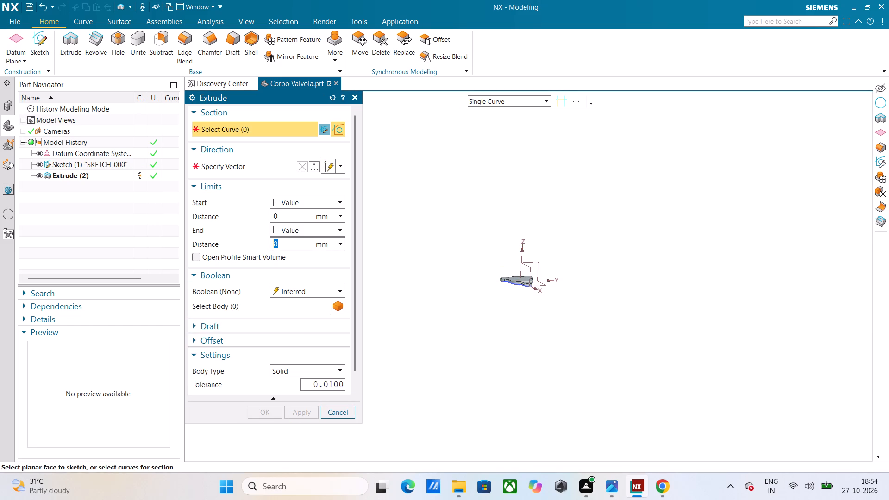
left_click(356, 97)
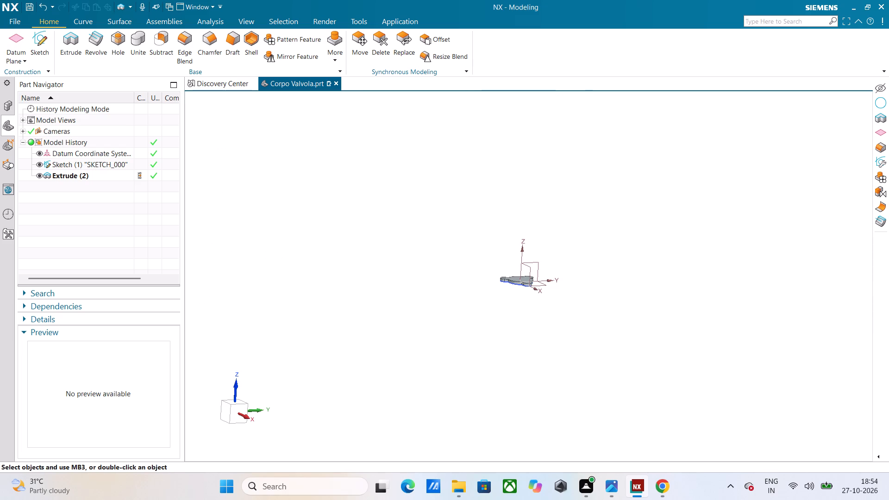
Create an At Distance datum plane with 0 mm offset on the flange's top face.
left_click(12, 43)
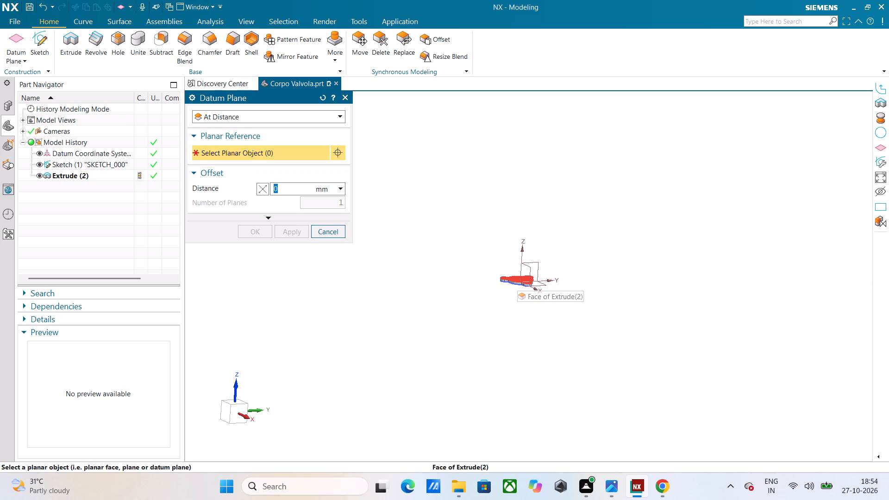
left_click(517, 279)
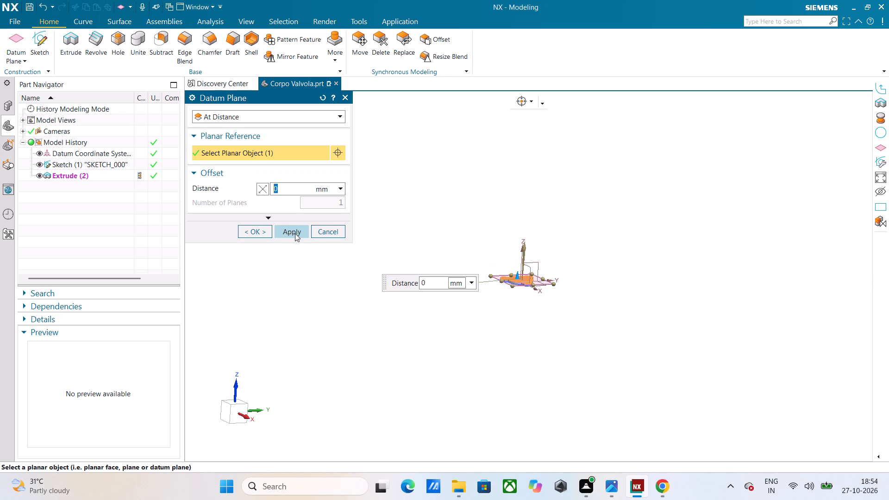
left_click(295, 233)
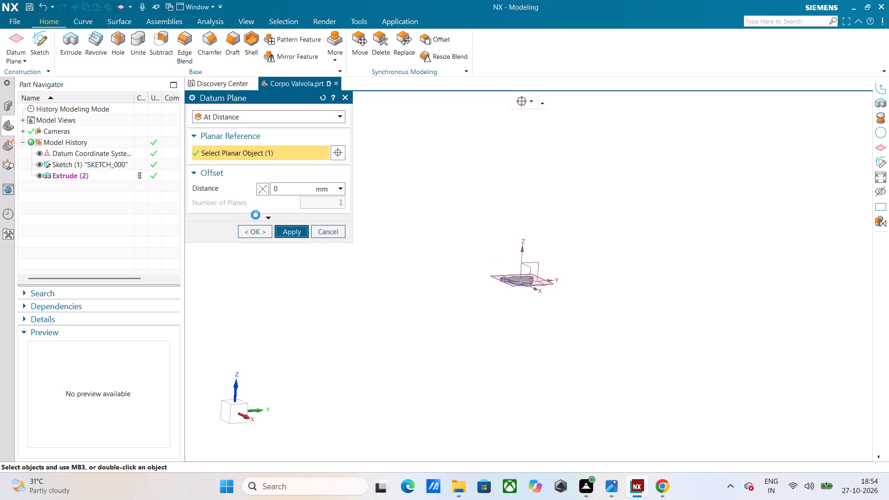
Create a new sketch on the datum plane lying on the flange's top face.
left_click(45, 50)
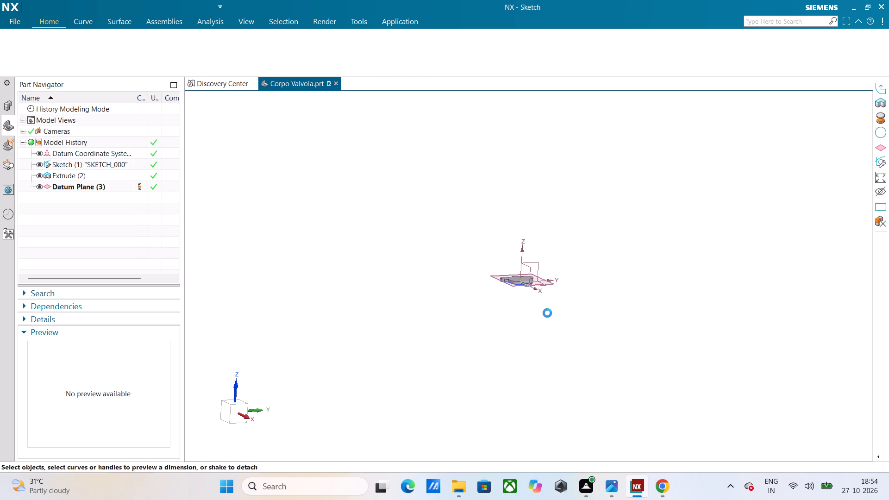
scroll(523, 280, "up", 5)
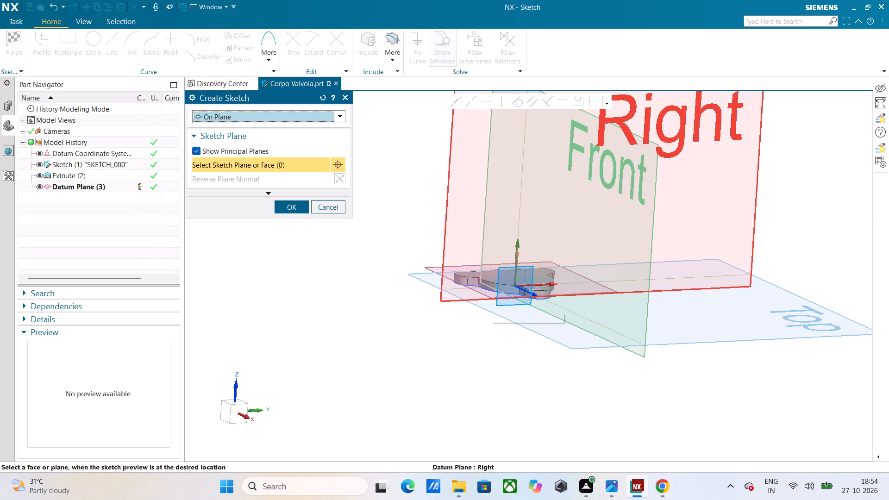
left_click(490, 297)
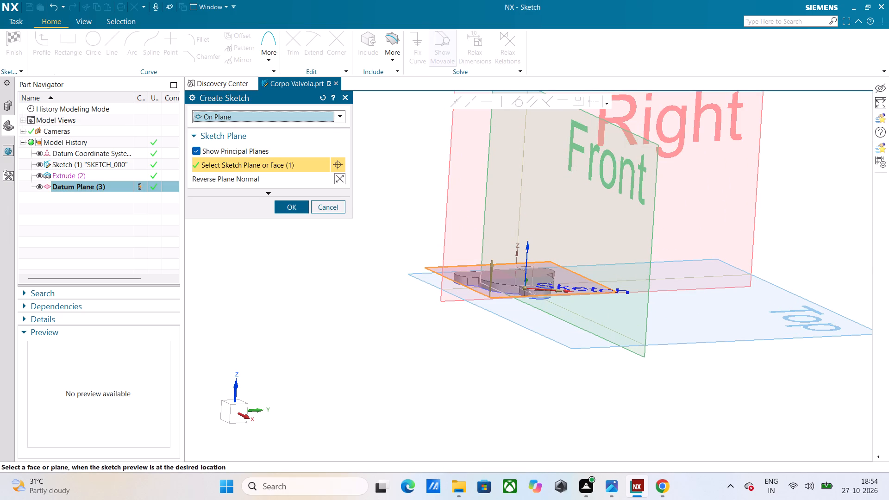
left_click(296, 210)
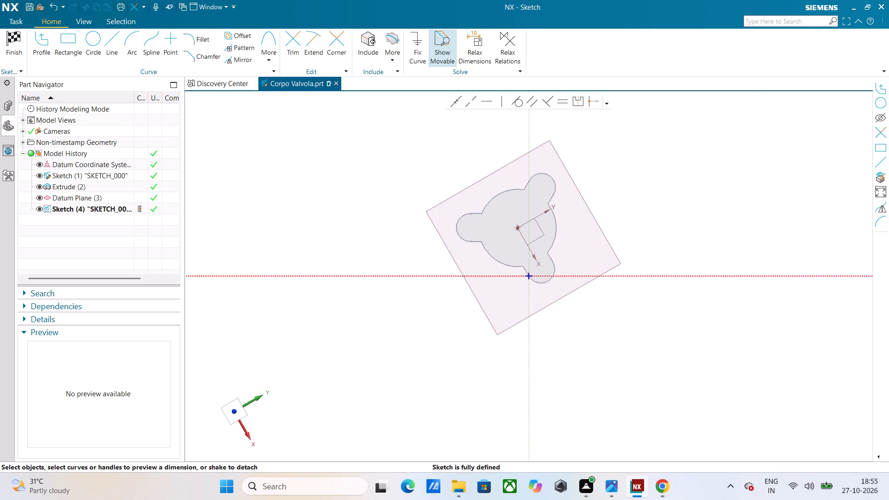
Try to undo the new sketch's creation, and exit the empty sketch to the 3D model.
key("ctrl+z")
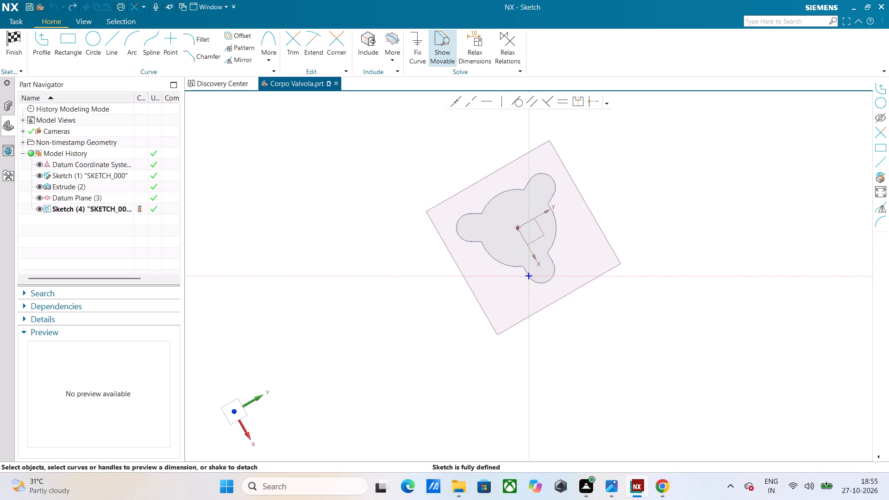
key("Escape")
key("ctrl+z")
left_click(9, 43)
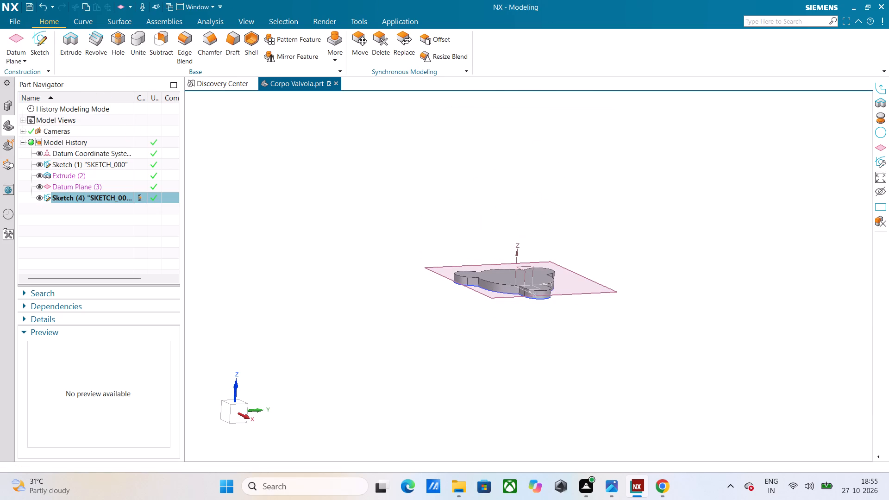
middle_click_drag(350, 271, 374, 326)
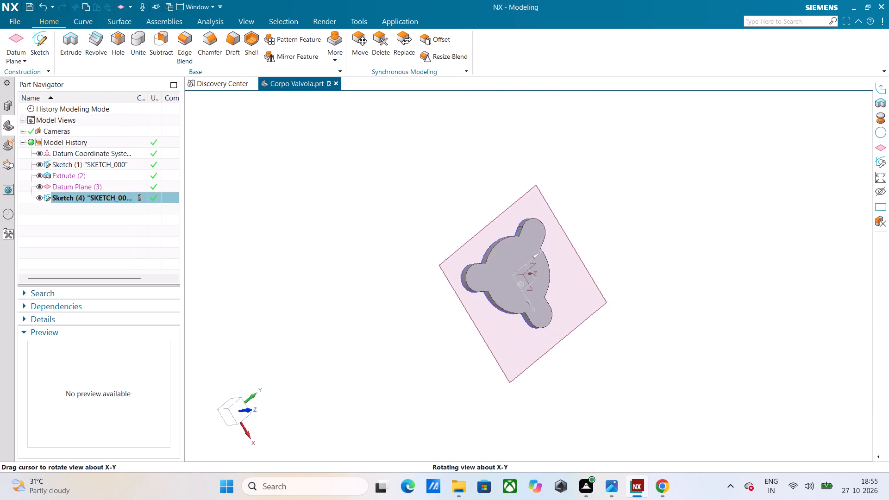
Create a new sketch on the Top principal plane at the flange's base.
middle_click_drag(374, 326, 353, 323)
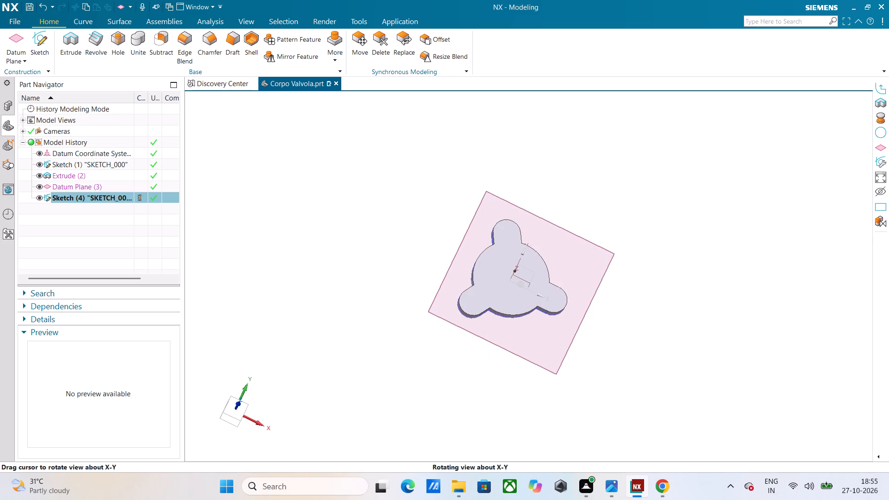
middle_click_drag(353, 323, 351, 332)
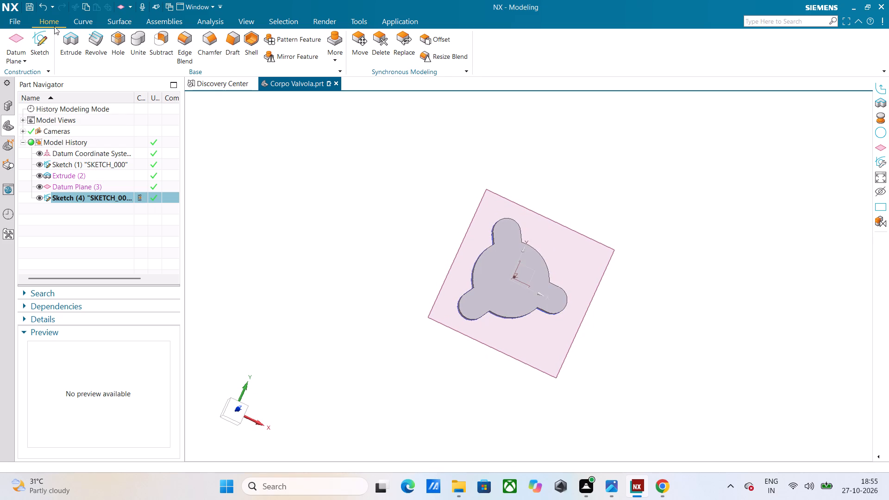
left_click(43, 33)
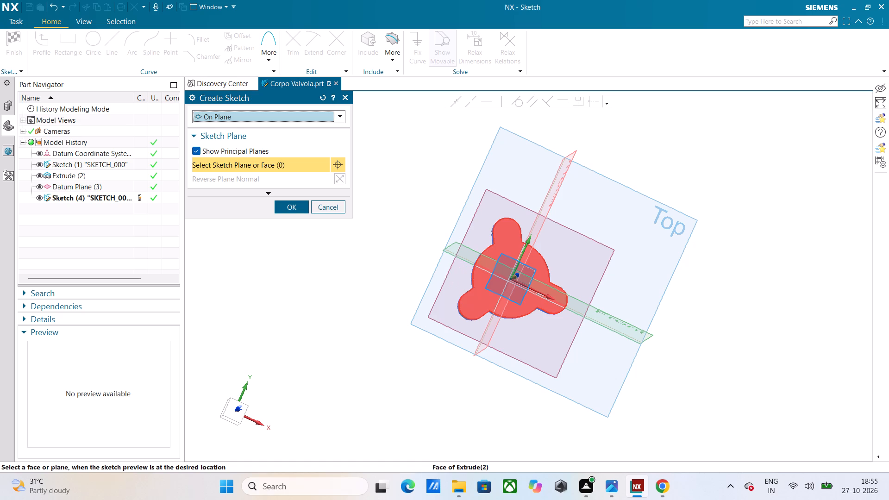
left_click(526, 325)
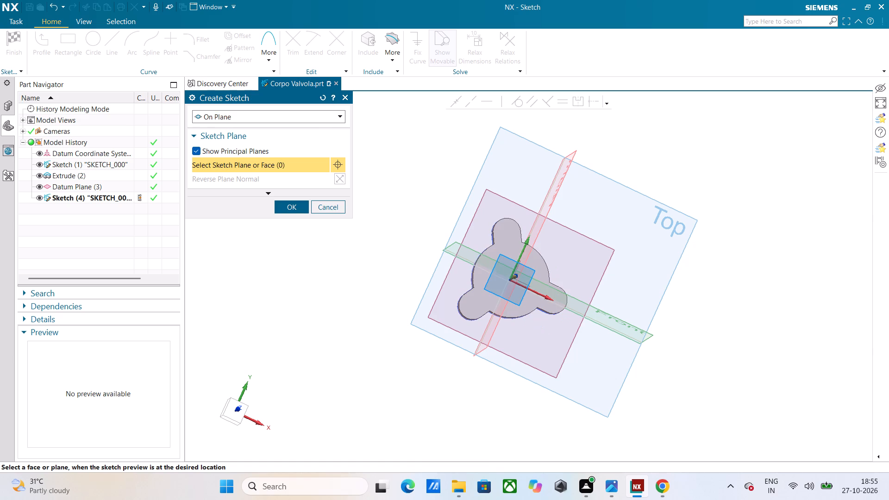
left_click(291, 208)
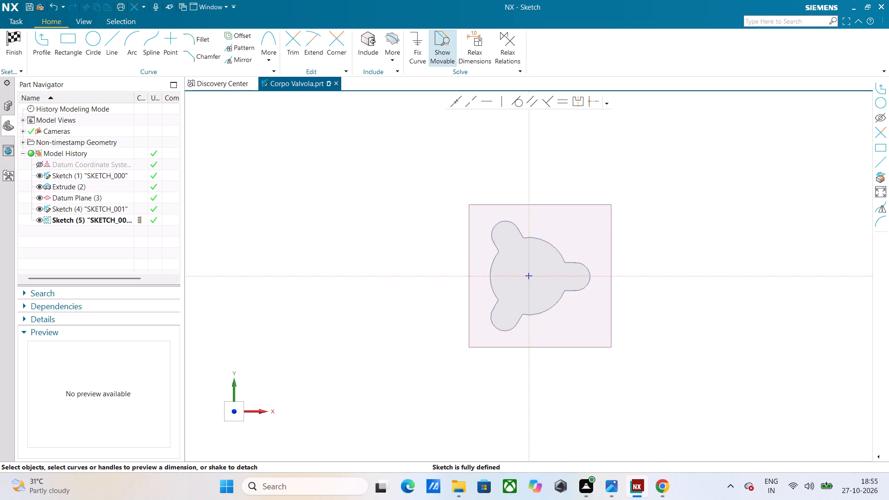
Sketch a 72 mm diameter circle centred on the origin and finish the sketch.
left_click(93, 42)
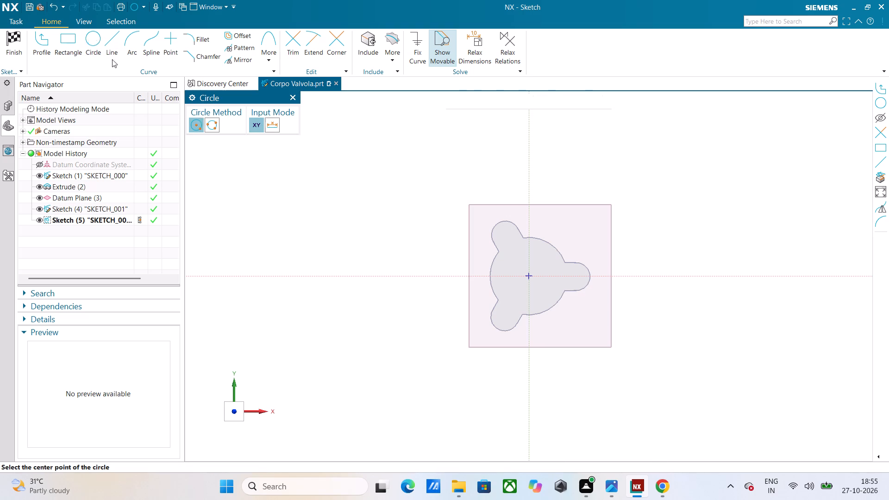
left_click(530, 276)
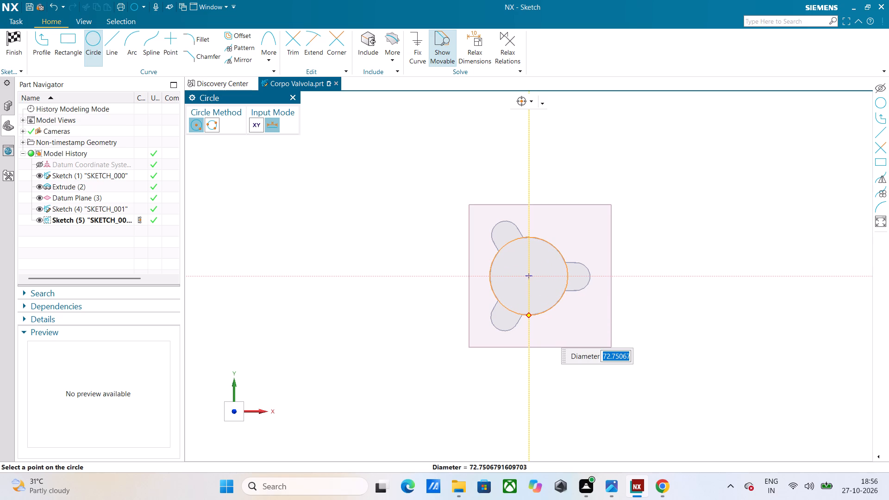
type("72")
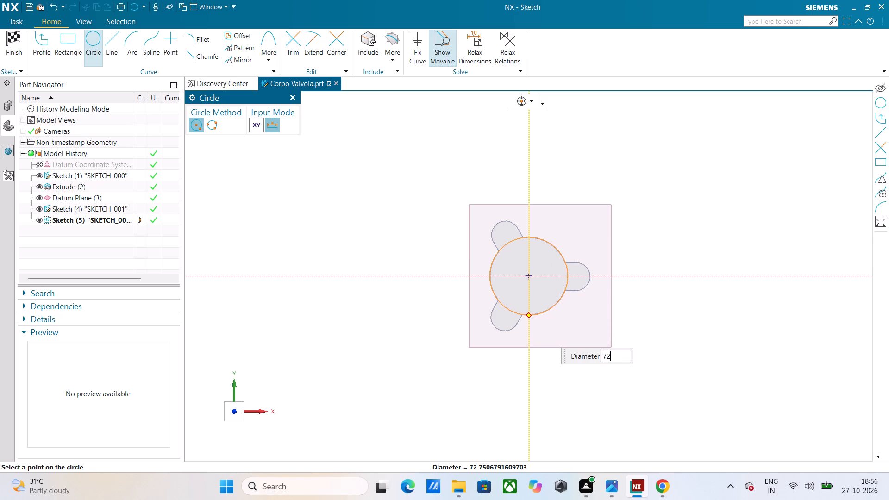
key("Return")
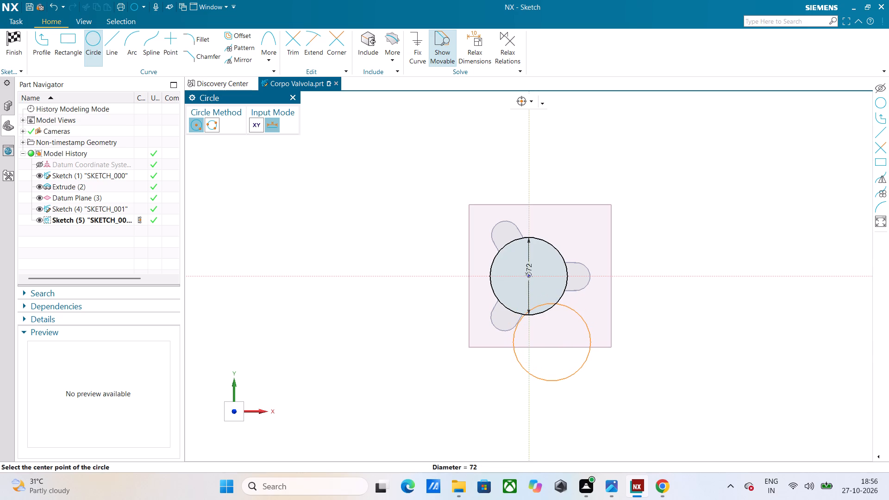
key("Escape")
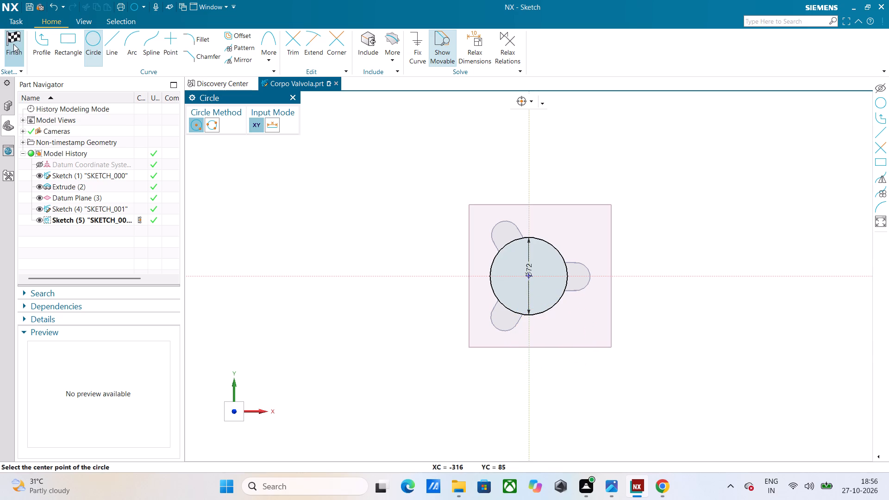
left_click(13, 44)
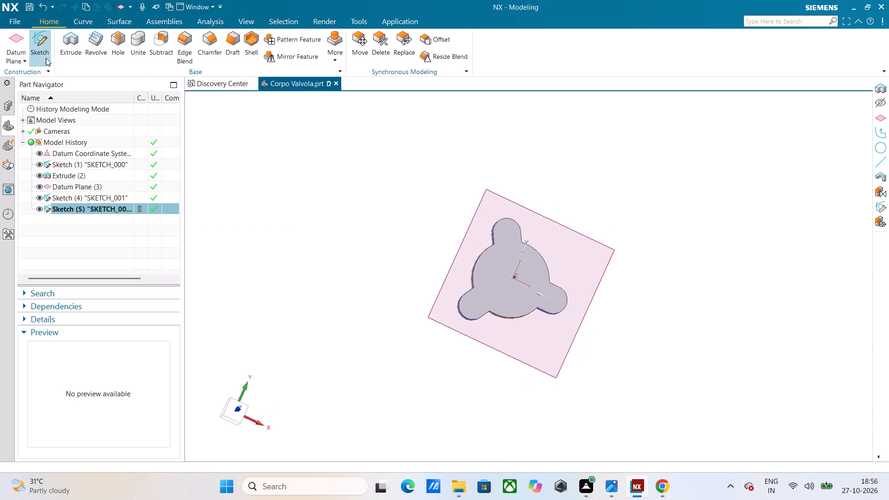
Extrude the 72 mm circle upward from 0 to 57 mm, using Unite to join it to the flange body.
middle_click_drag(463, 361, 489, 309)
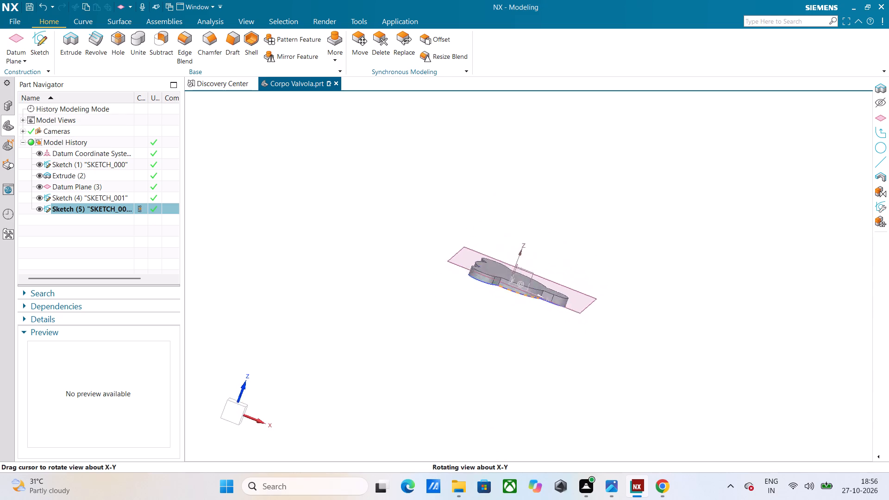
middle_click_drag(489, 309, 541, 307)
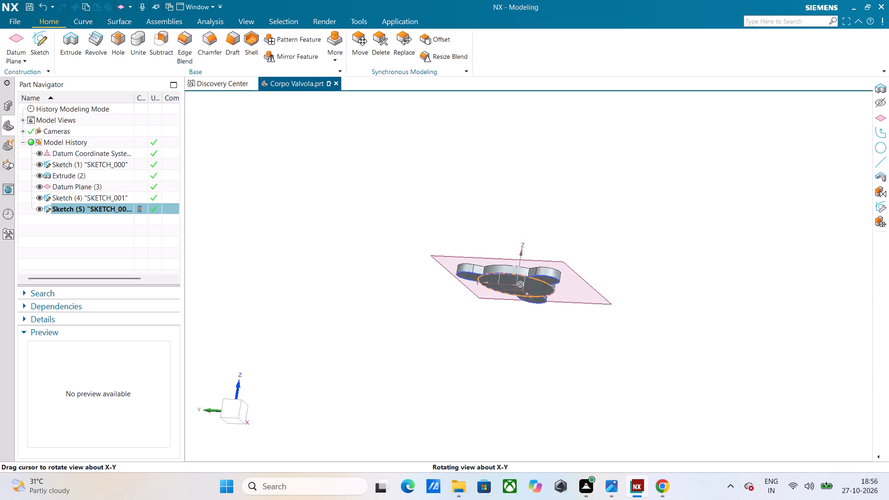
middle_click_drag(541, 307, 508, 326)
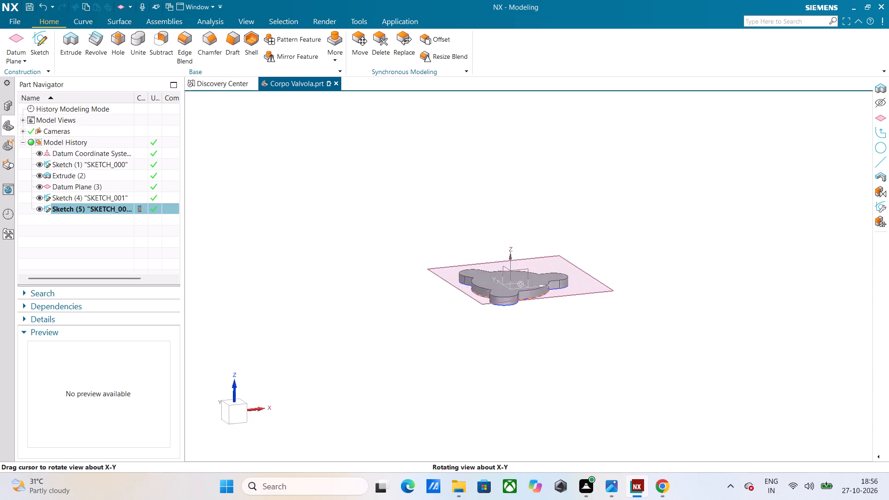
middle_click_drag(508, 326, 441, 248)
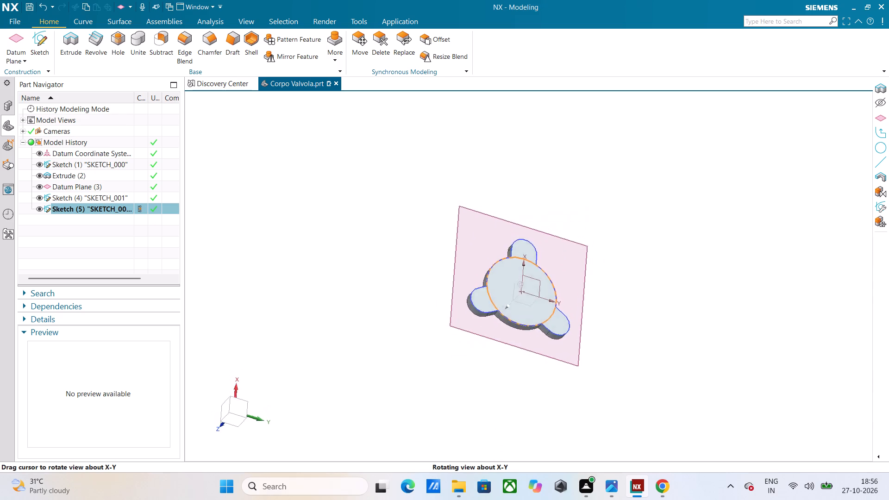
middle_click_drag(441, 248, 414, 345)
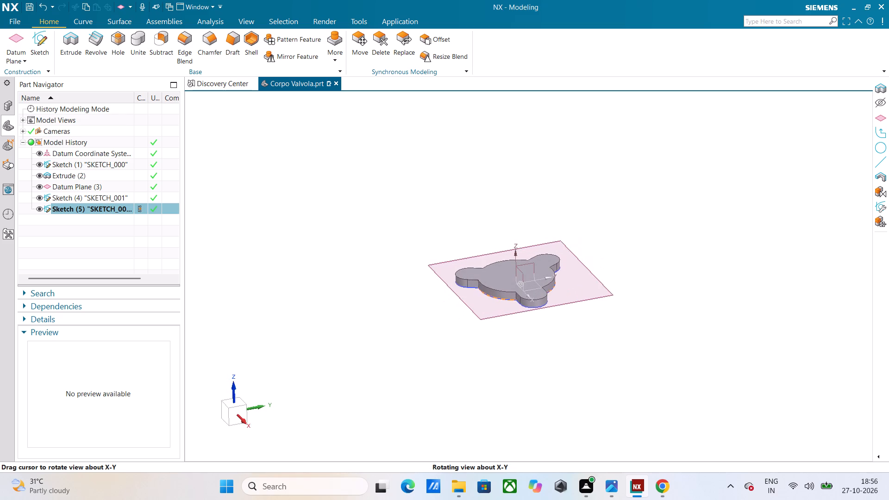
middle_click_drag(414, 345, 415, 344)
left_click(79, 38)
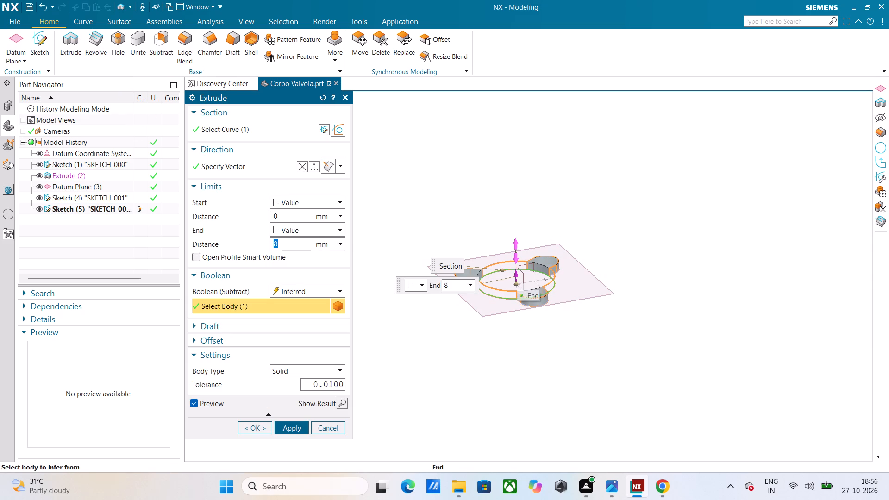
left_click(335, 287)
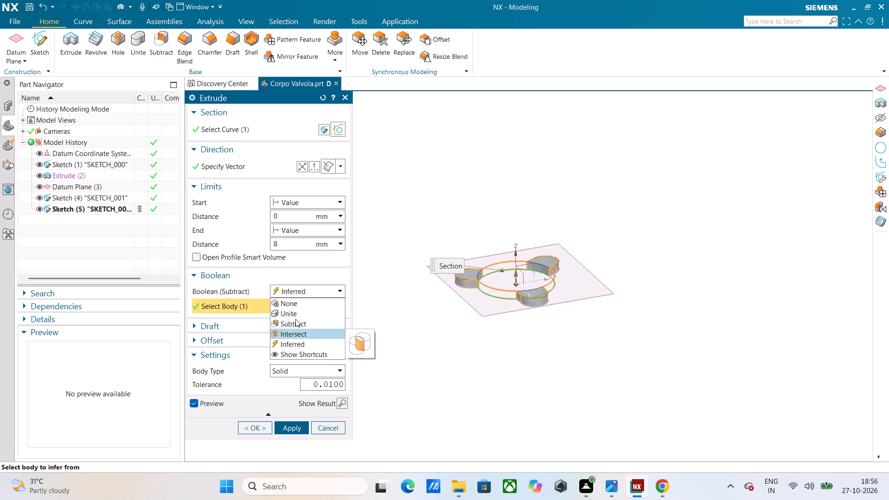
left_click(295, 311)
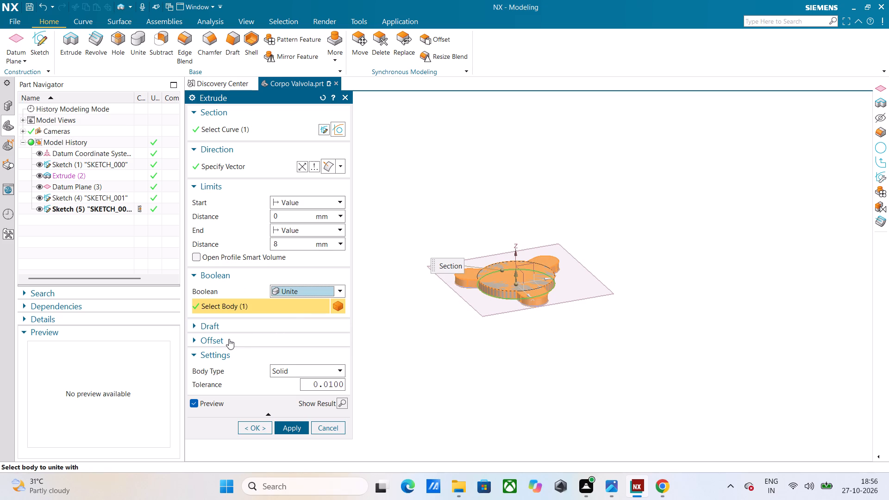
left_click(284, 246)
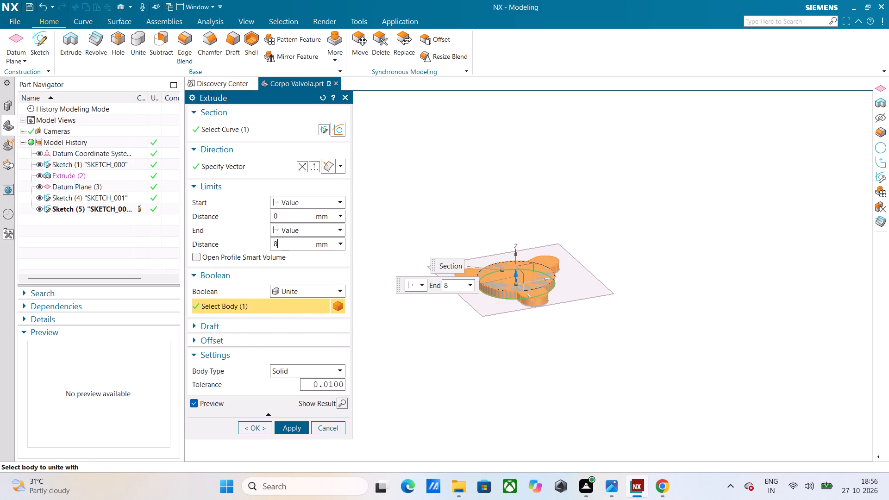
left_click_drag(284, 246, 263, 246)
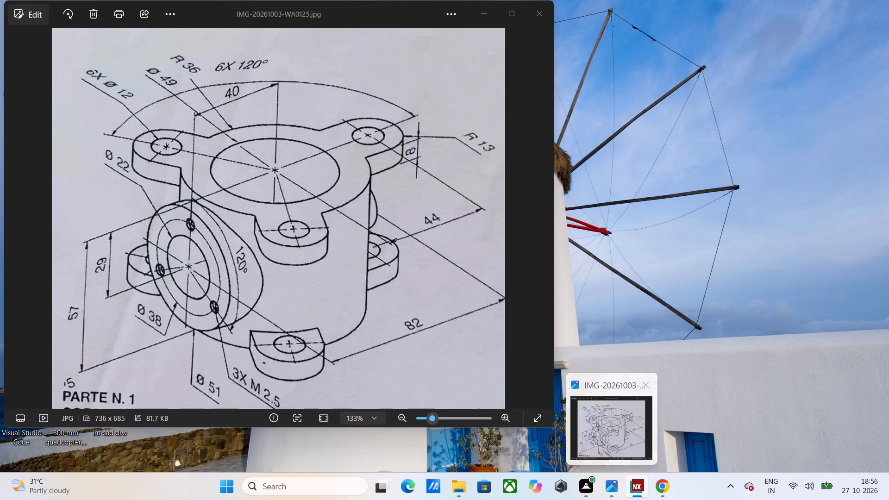
type("57")
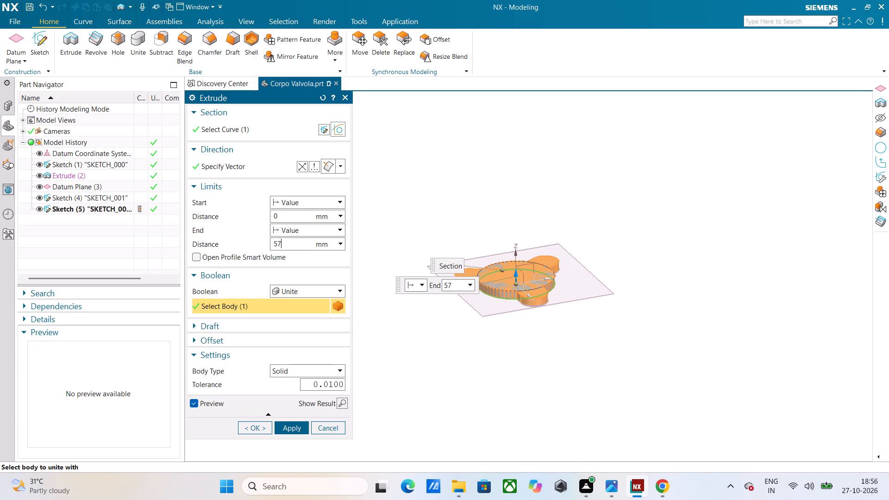
key("Return")
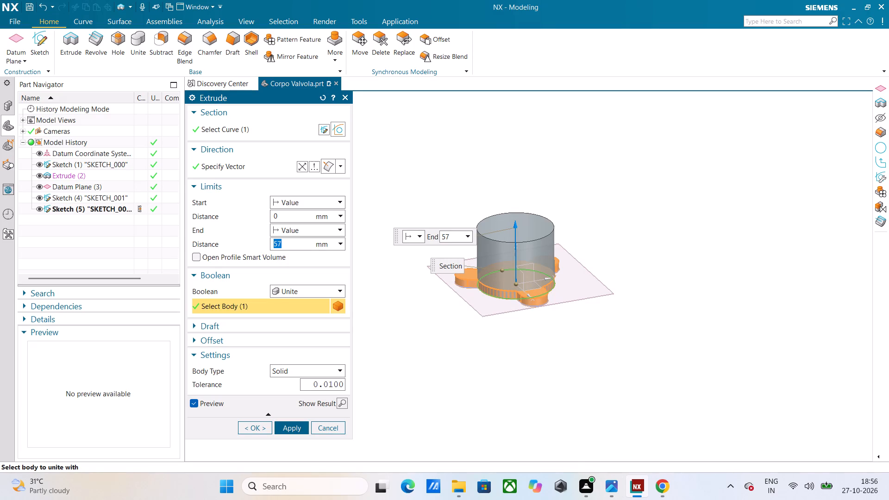
left_click(301, 424)
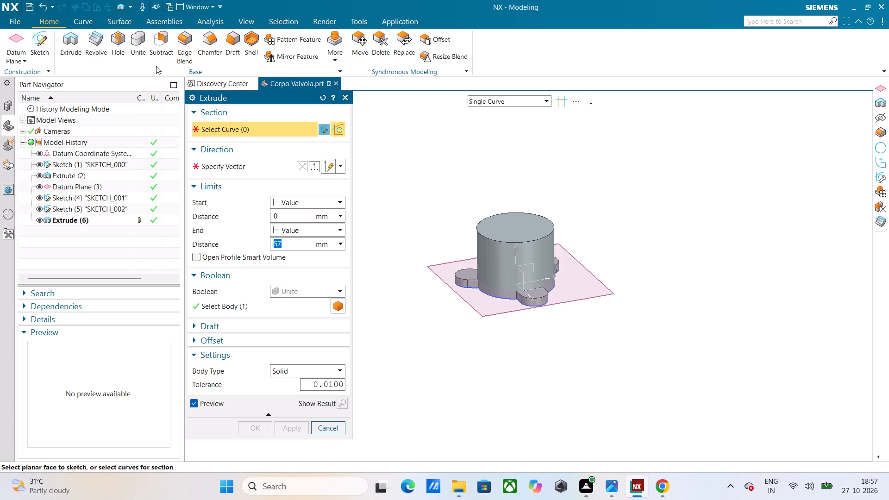
Create an At Distance datum plane with 0 mm offset on the top face of the cylinder.
left_click(47, 40)
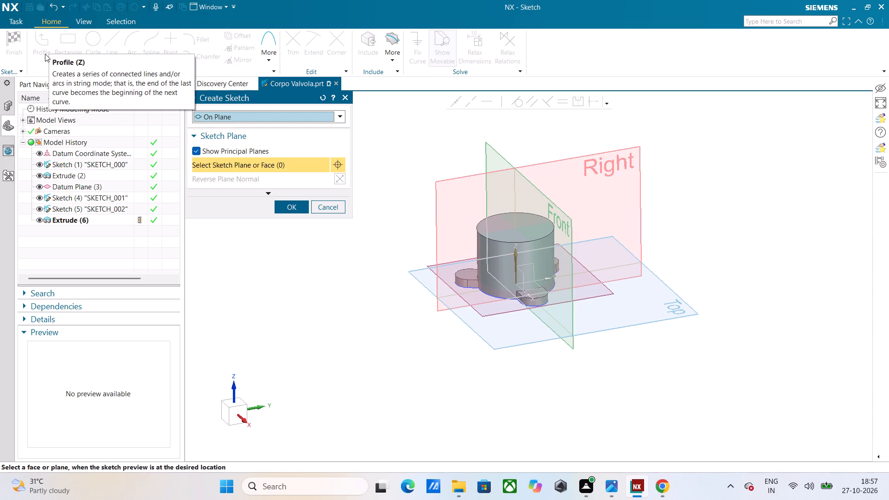
key("Escape")
left_click(13, 49)
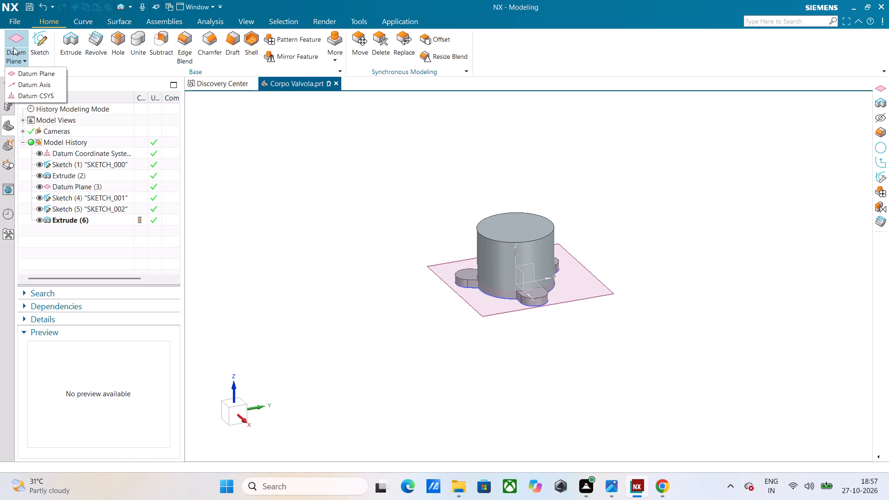
left_click(13, 39)
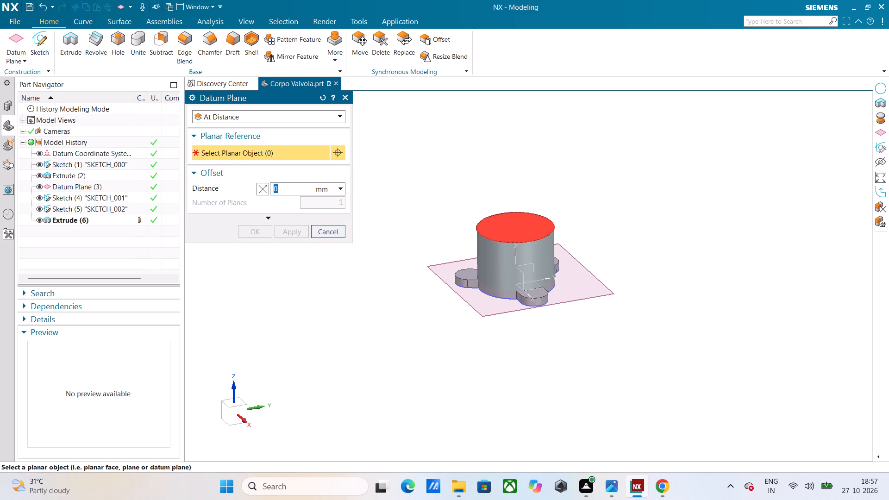
left_click(511, 223)
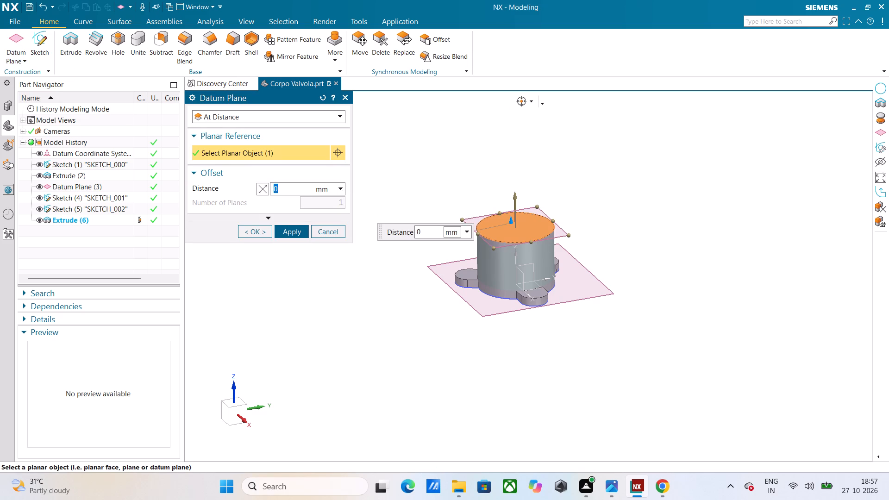
left_click(293, 231)
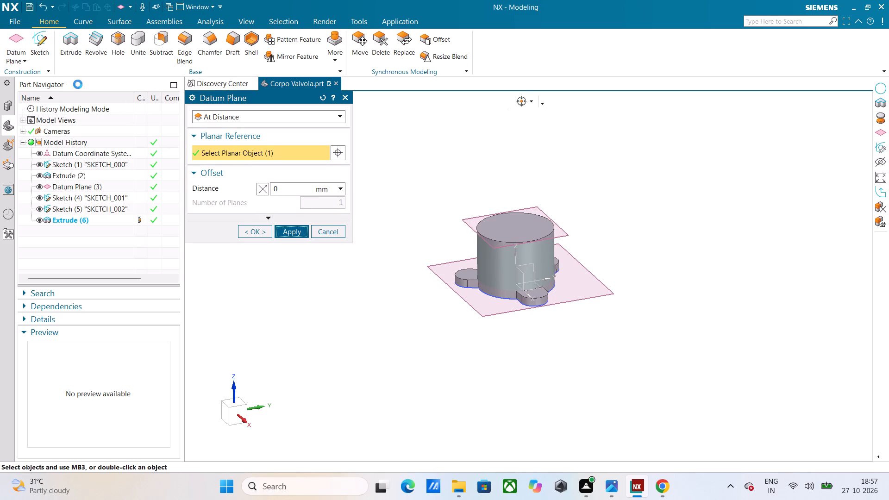
Create a new sketch on the datum plane lying on the cylinder's top face.
left_click(44, 47)
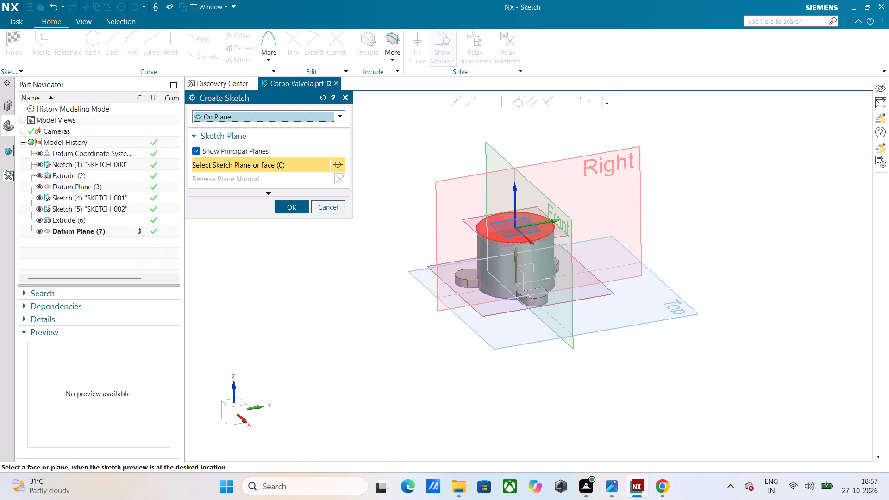
left_click(496, 244)
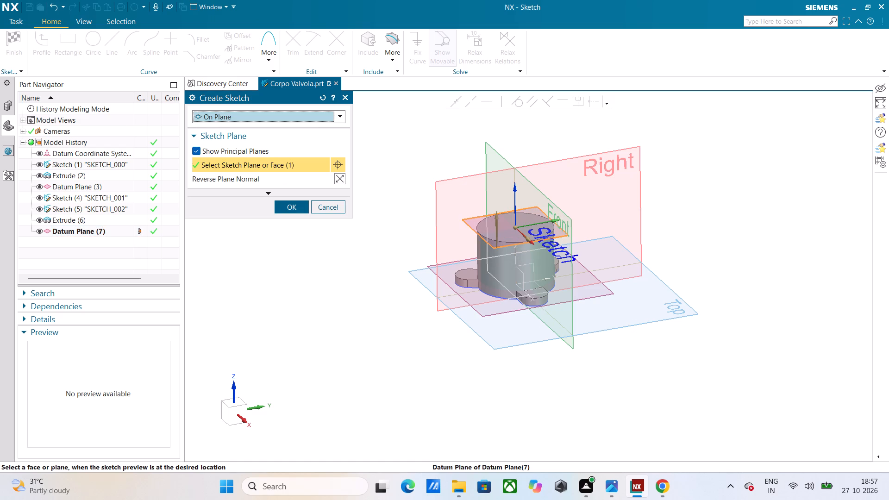
left_click(294, 205)
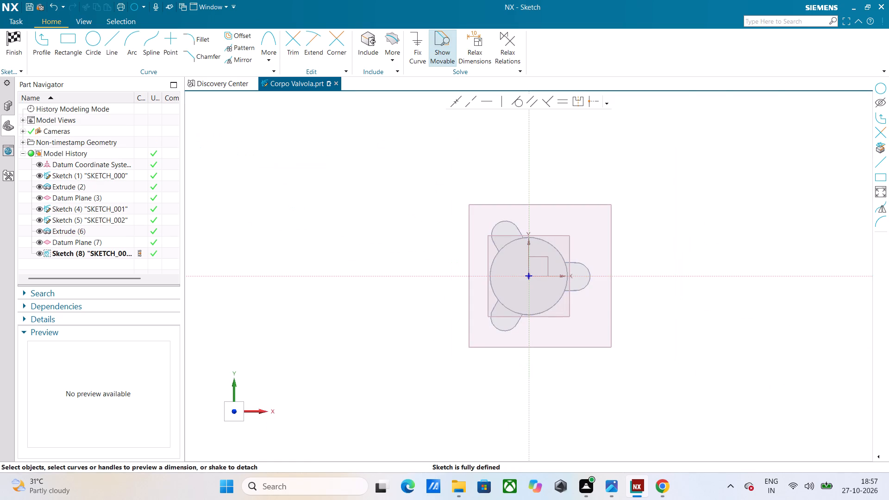
Sketch an 88 mm diameter circle centred on the sketch origin.
left_click(91, 39)
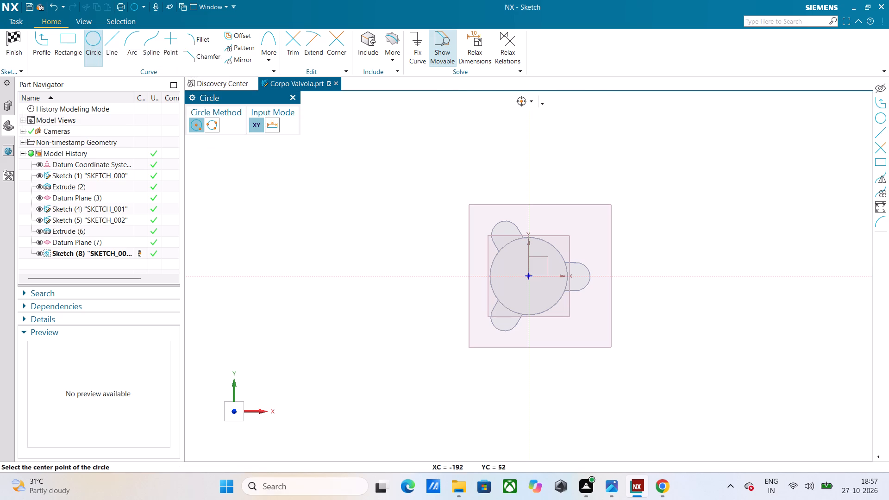
left_click(530, 276)
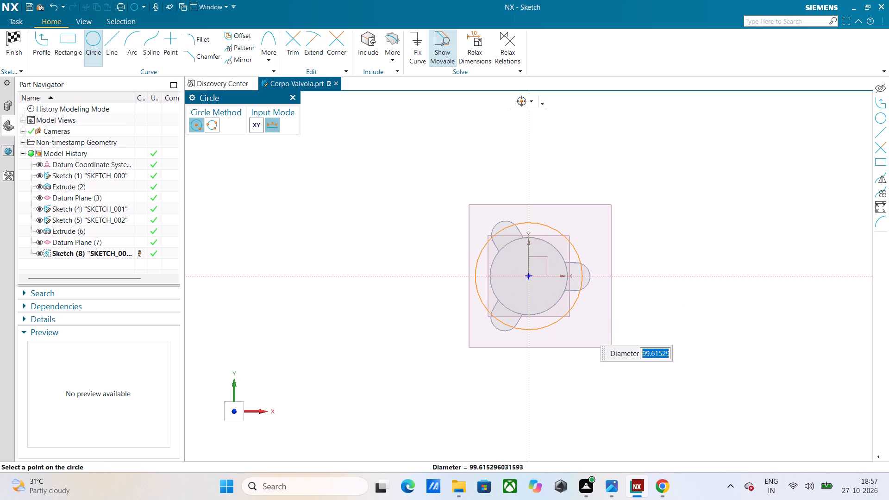
type("88")
key("Return")
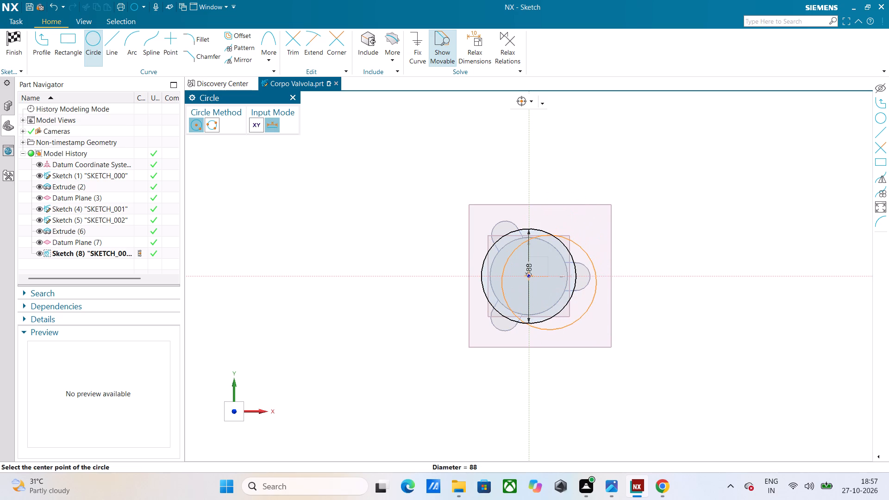
Sketch a 26 mm diameter circle centred at XC 44, YC 0 on the 88 mm circle.
key("Escape")
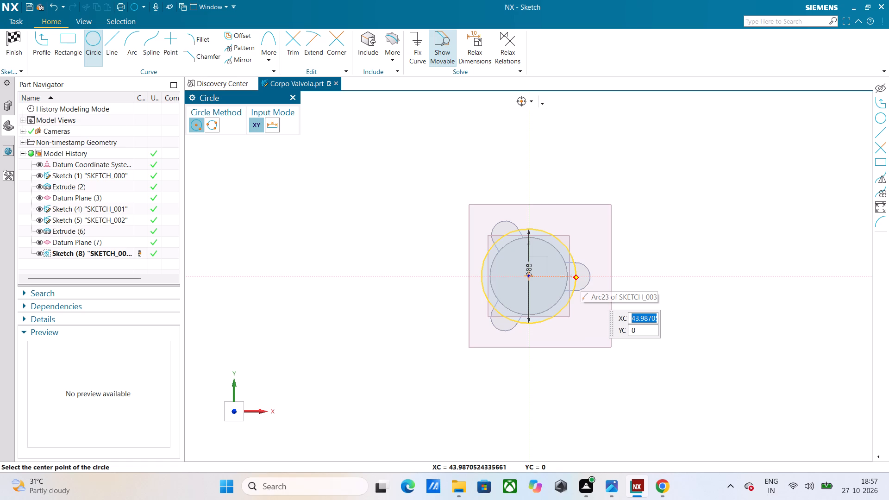
type("44")
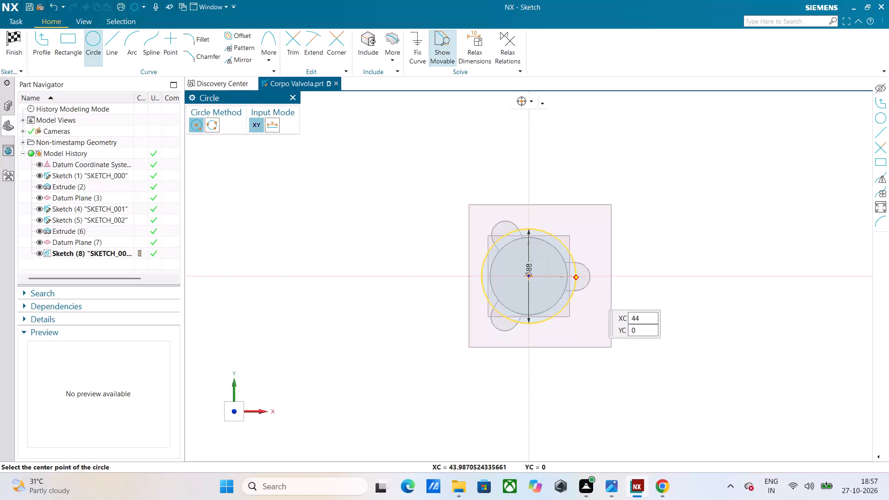
key("Down")
key("Return")
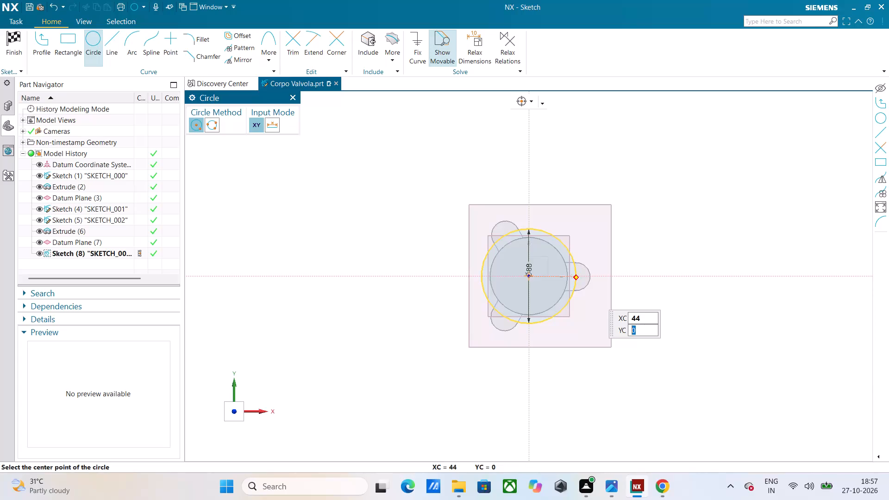
key("0")
key("Return")
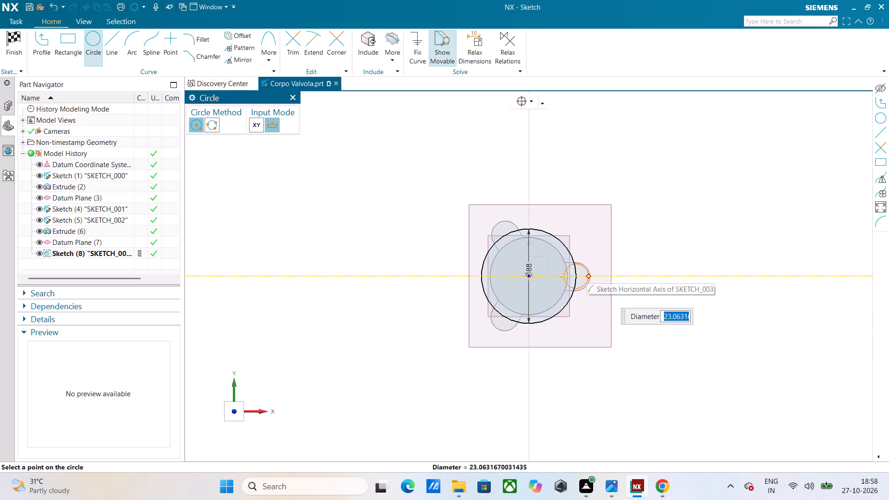
type("26")
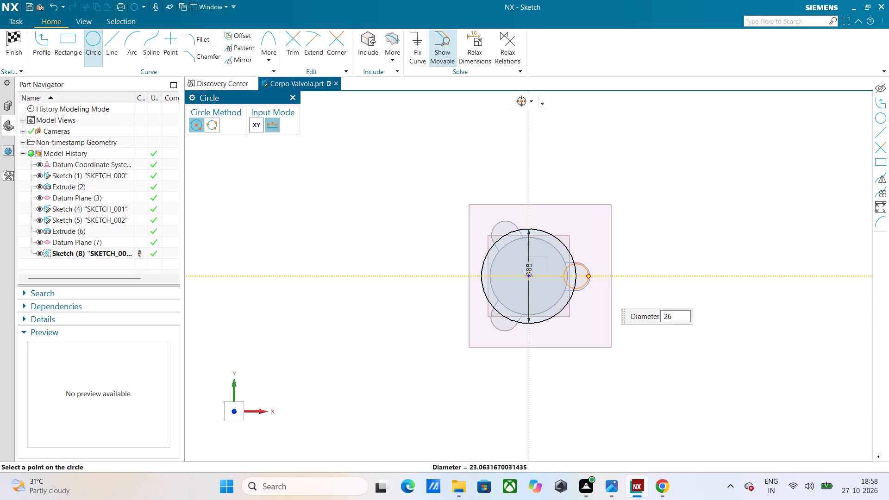
key("Return")
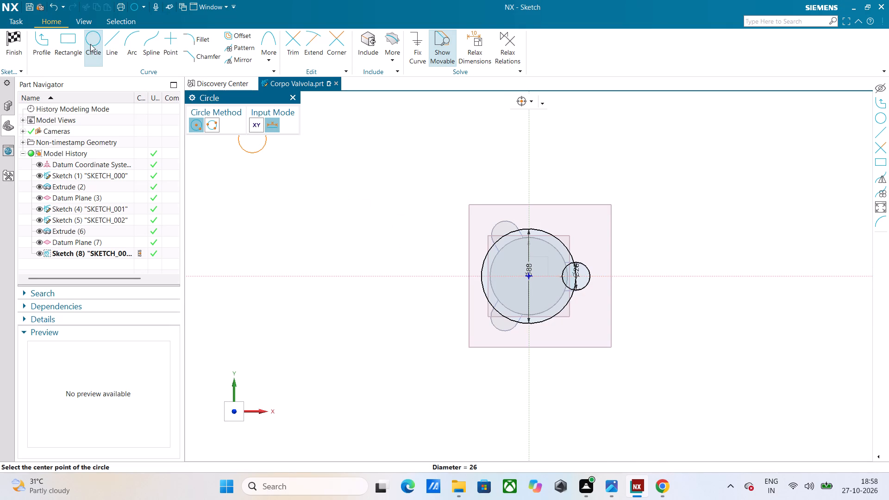
Draw two horizontal lines about 17 mm long from the 26 mm circle's top and bottom points inward toward the 88 mm circle's centre.
left_click_drag(112, 47, 114, 53)
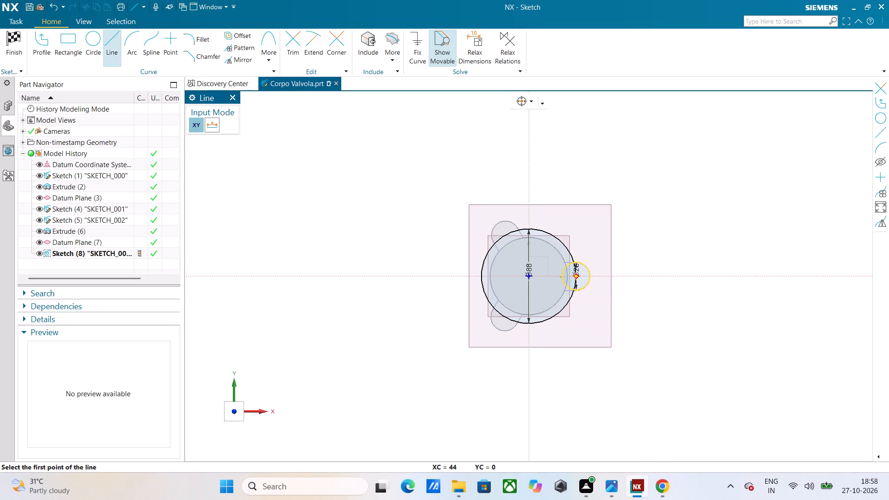
scroll(580, 263, "up", 5)
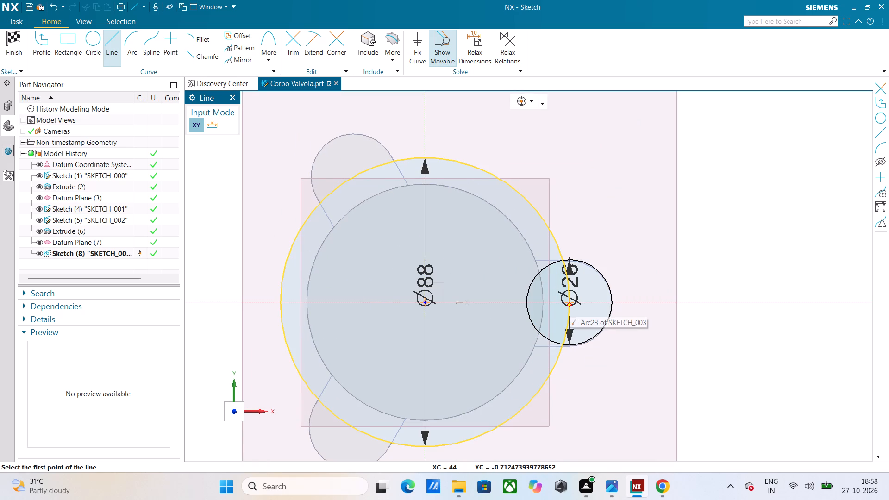
left_click(570, 259)
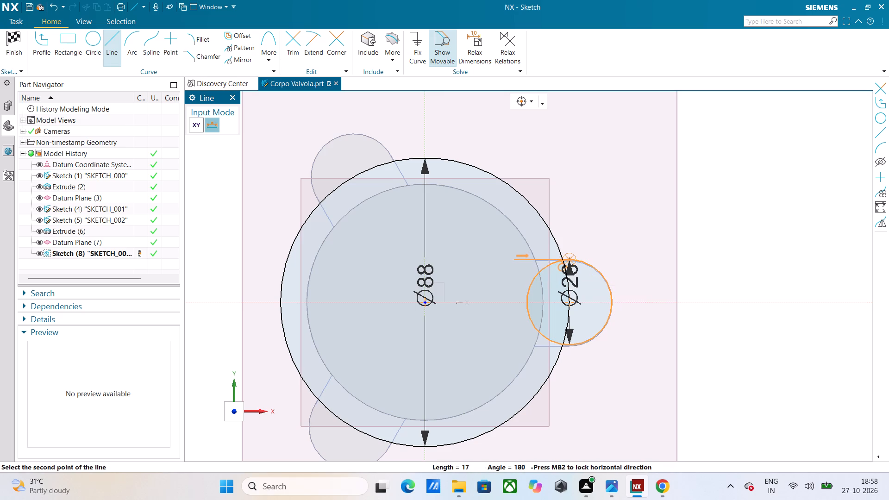
left_click(513, 261)
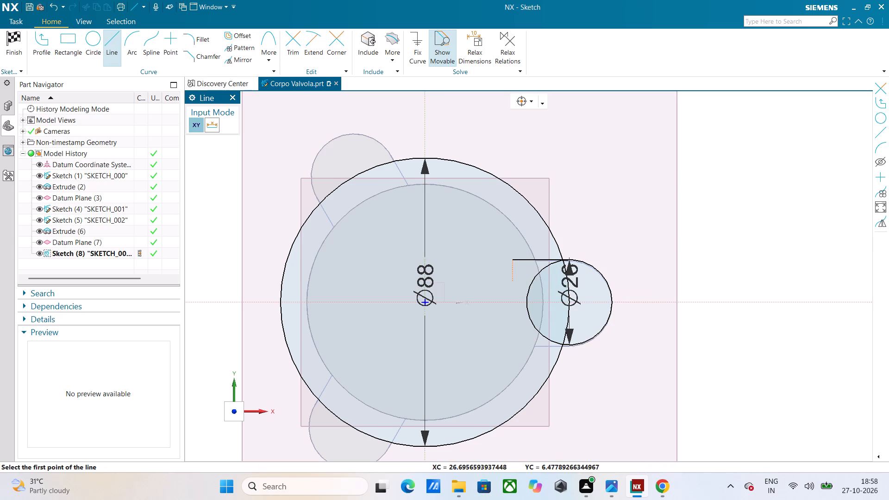
left_click(570, 346)
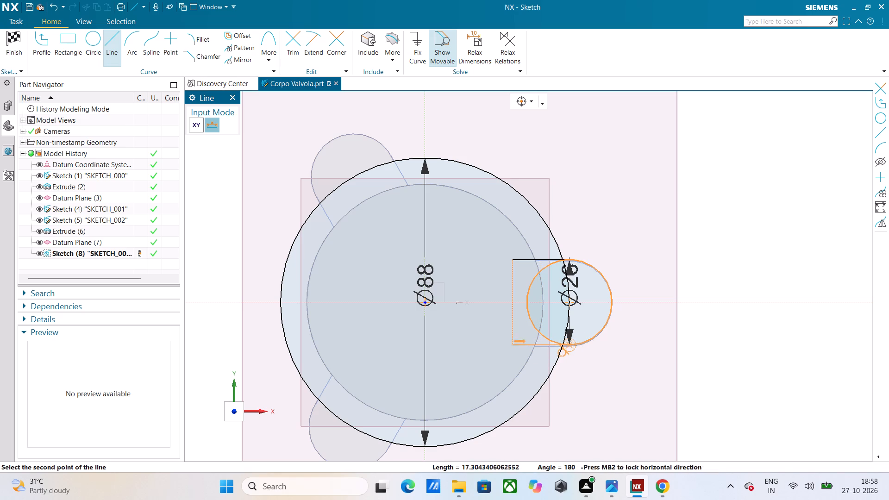
left_click(513, 344)
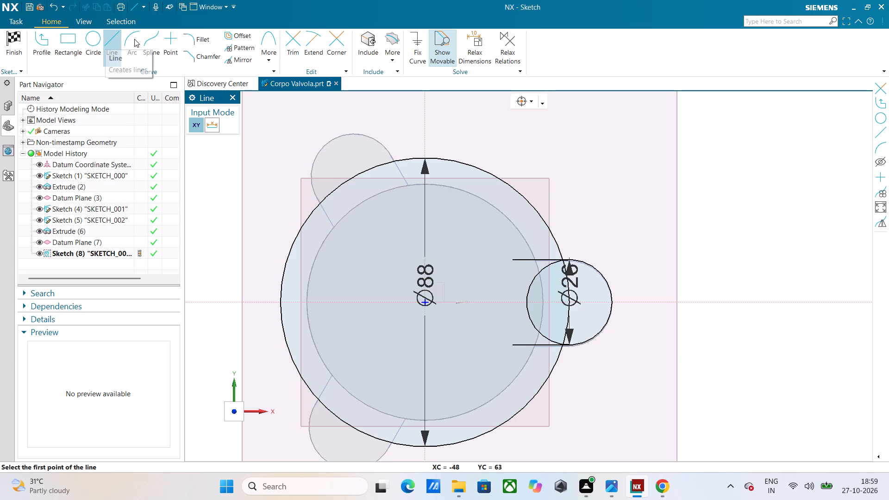
Trim away the inner half of the 26 mm circle between the two horizontal lines.
left_click(296, 48)
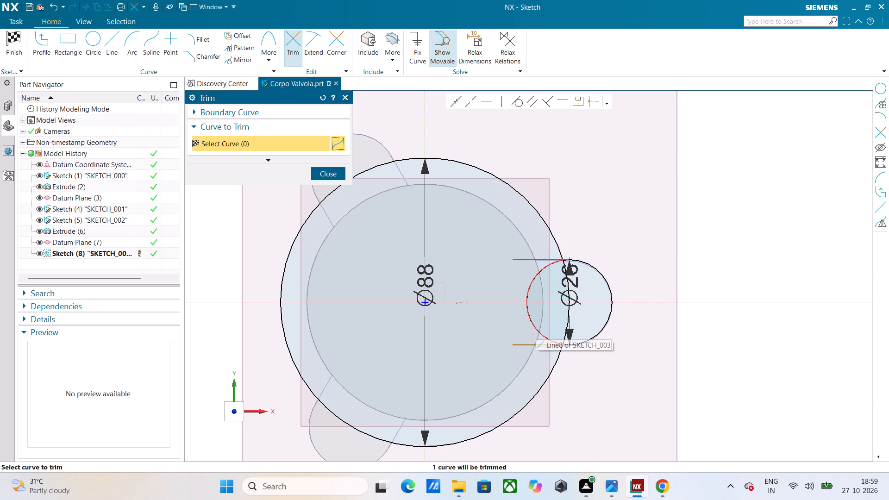
left_click(536, 327)
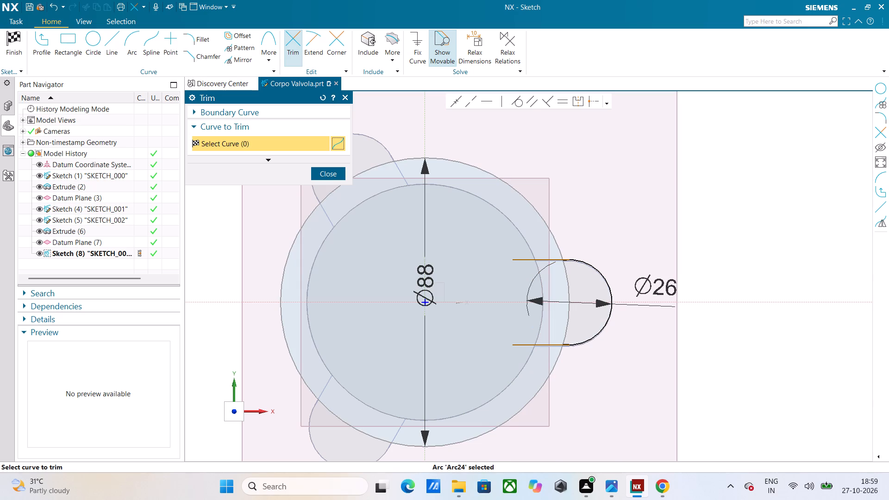
Sketch a 72 mm diameter circle centred on the sketch origin.
left_click(91, 36)
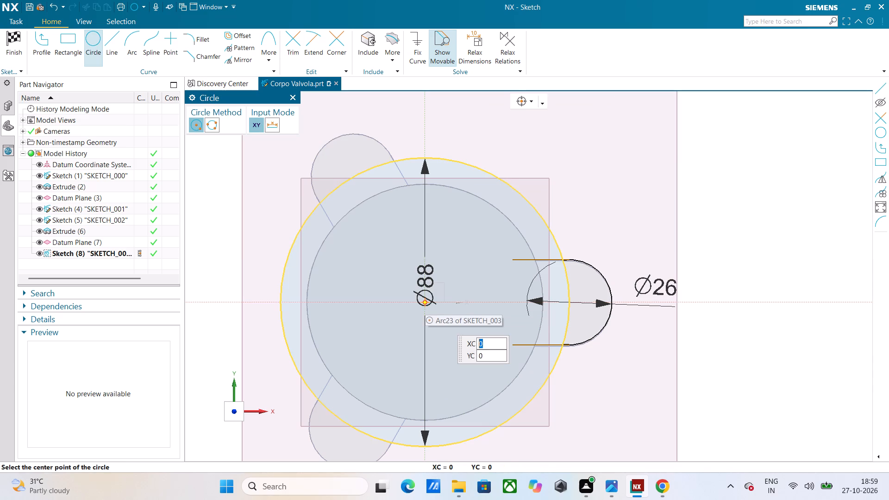
left_click(425, 303)
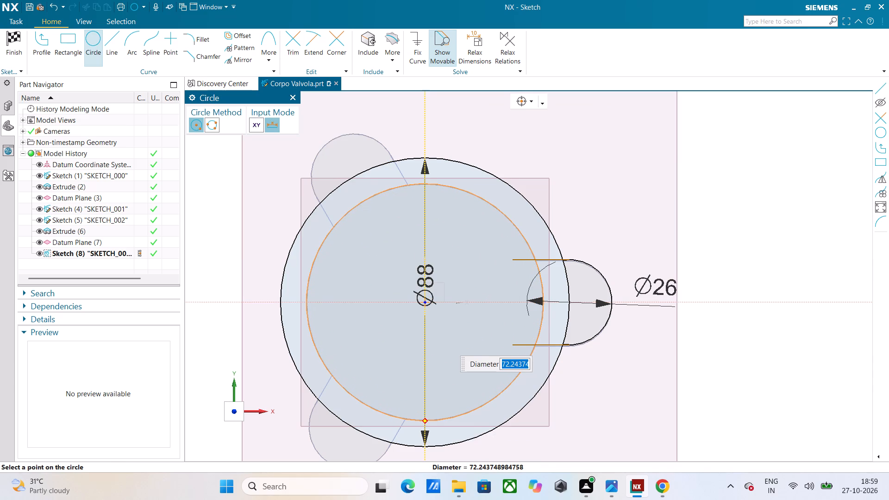
type("72")
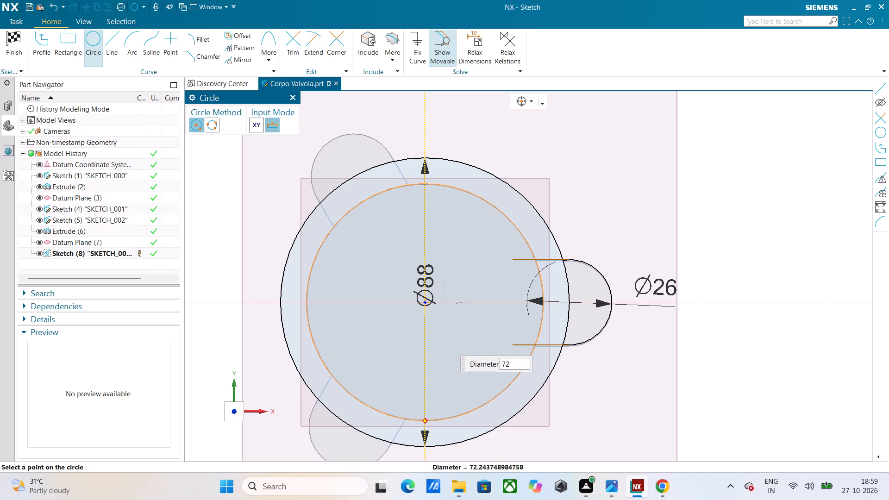
key("Return")
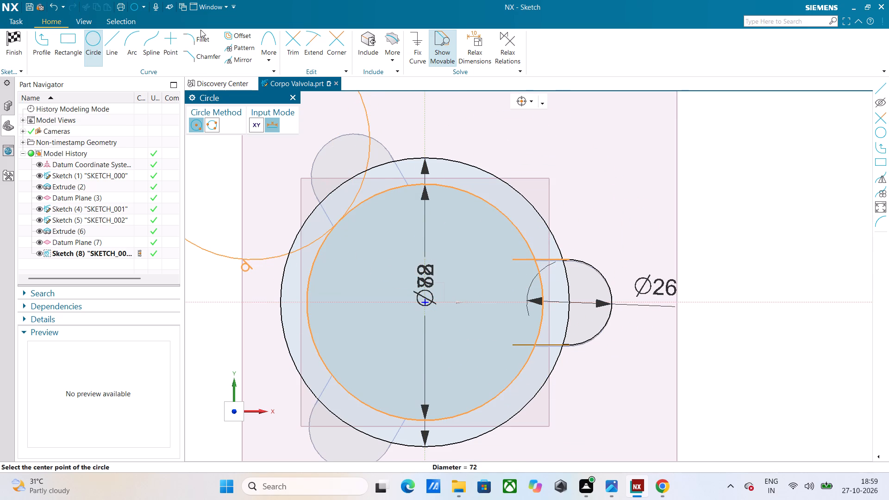
Trim the 72 mm arc inside the lug, the line ends inside that circle, and the whole 88 mm circle.
left_click(301, 31)
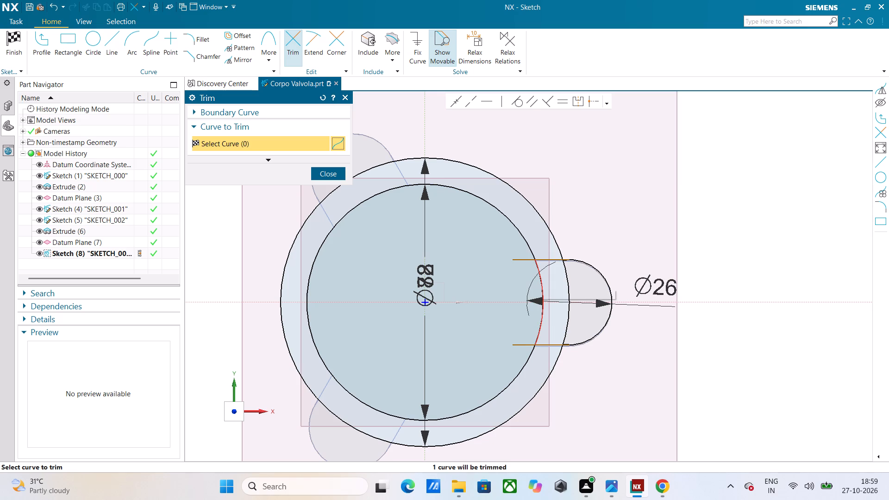
left_click(538, 276)
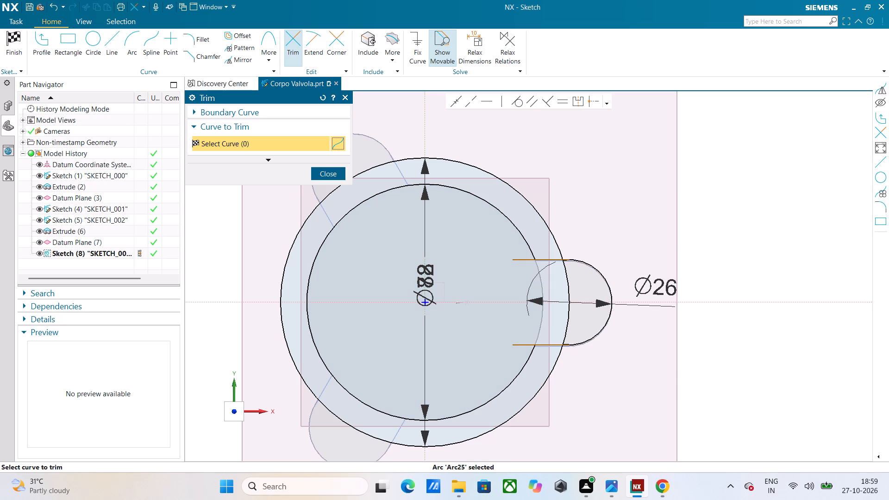
left_click(519, 347)
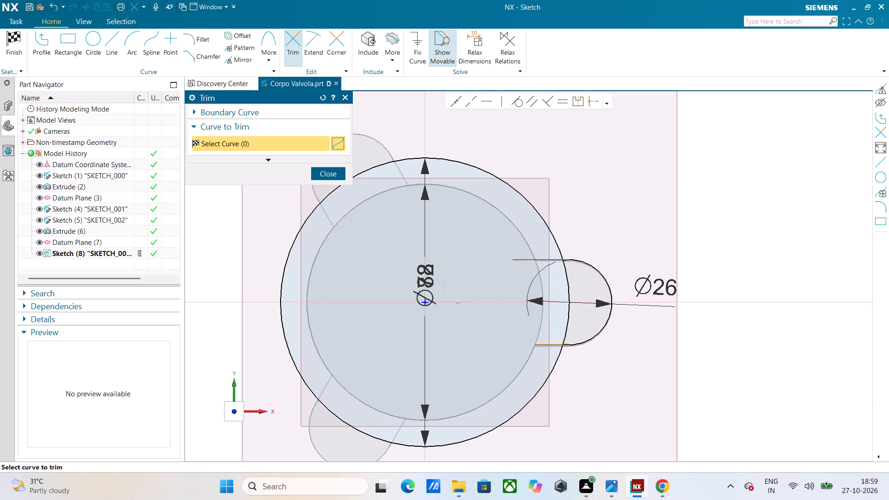
left_click(519, 260)
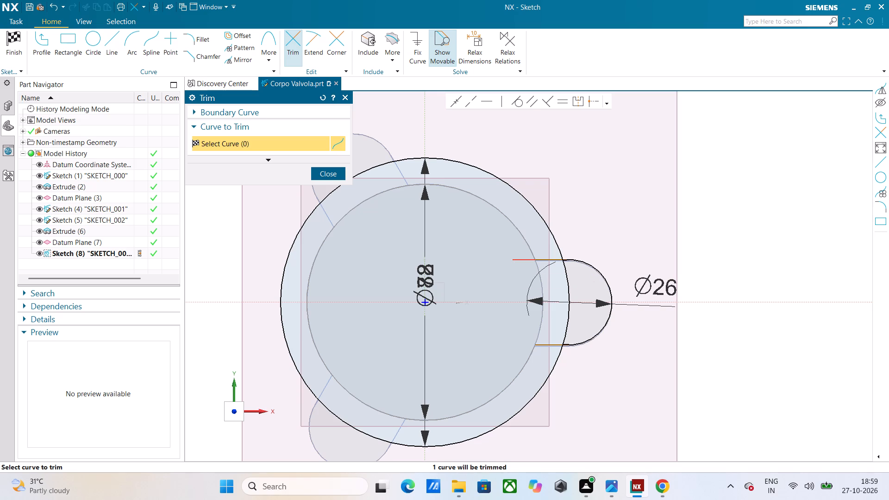
left_click(568, 291)
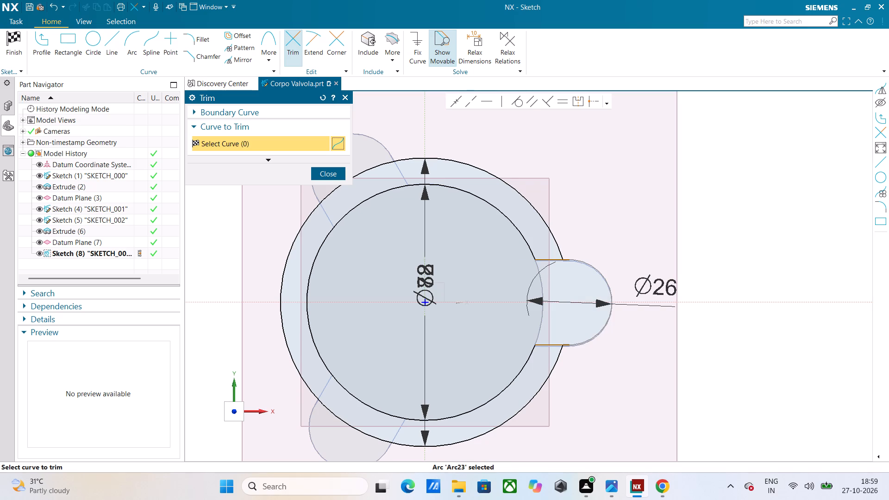
left_click(546, 222)
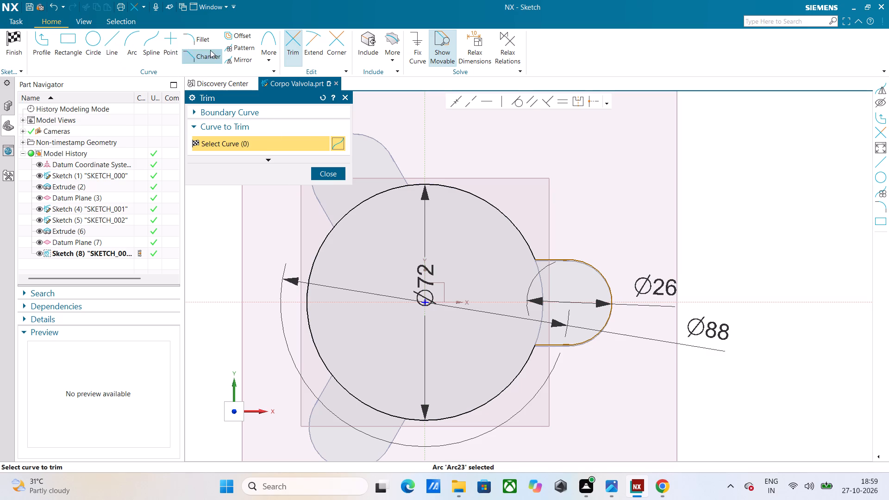
Circular-pattern the connected lug curves about the sketch origin with a count of 3 and a 120° pitch angle.
left_click(238, 51)
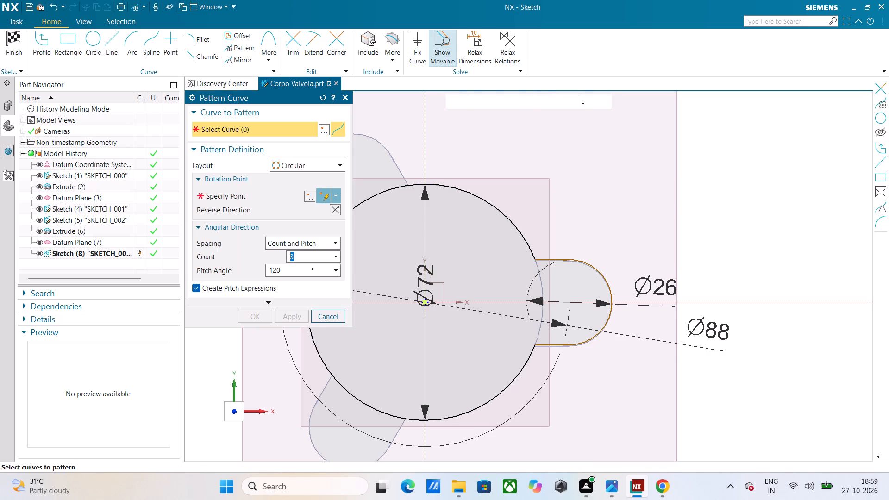
left_click(572, 259)
left_click(555, 258)
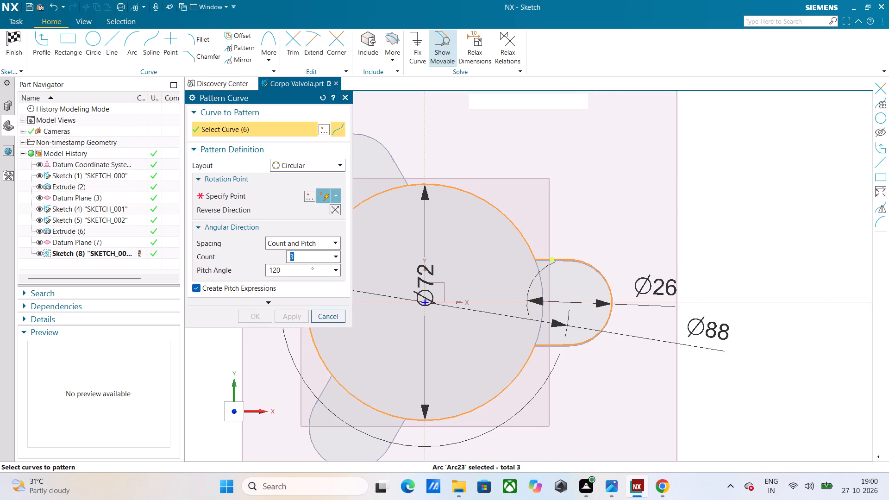
left_click(559, 346)
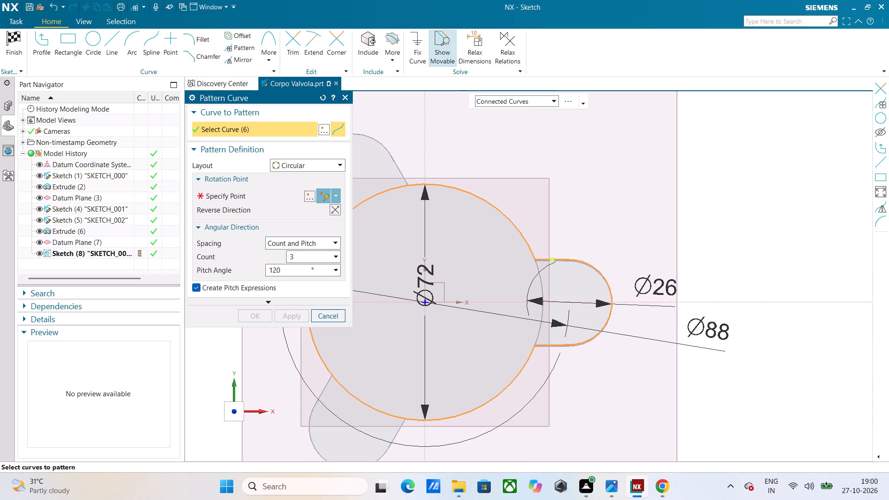
left_click(215, 196)
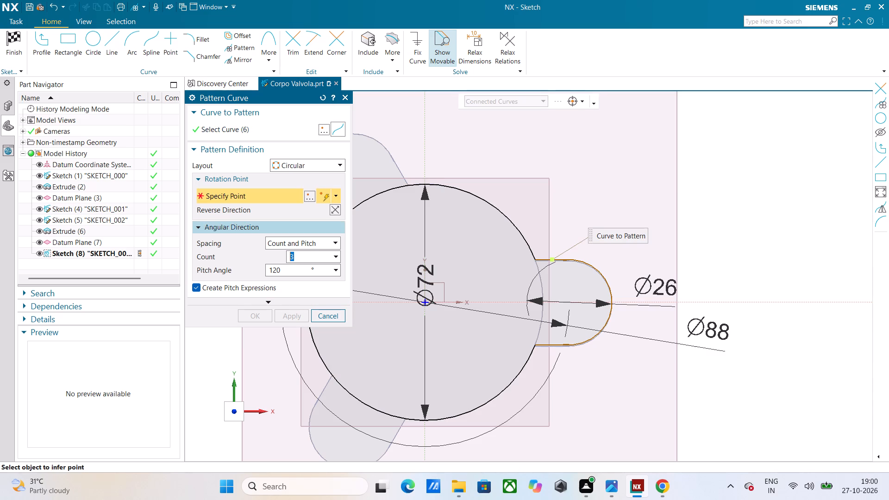
left_click(423, 302)
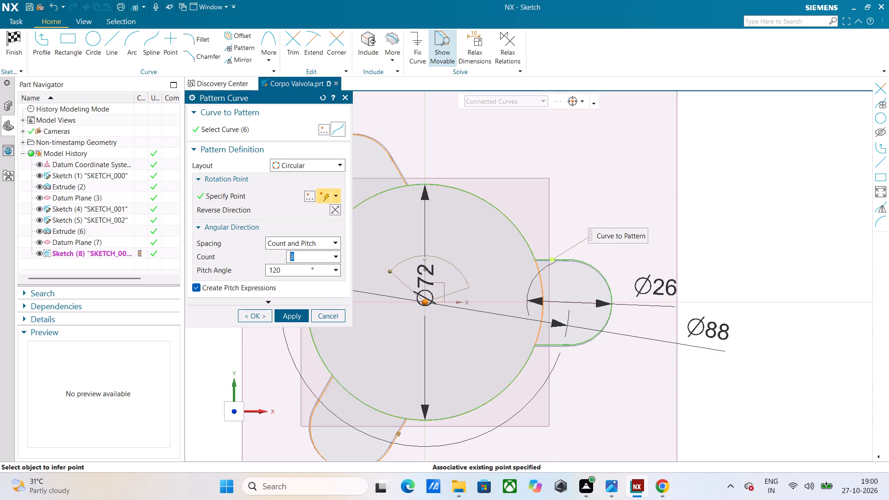
left_click(295, 319)
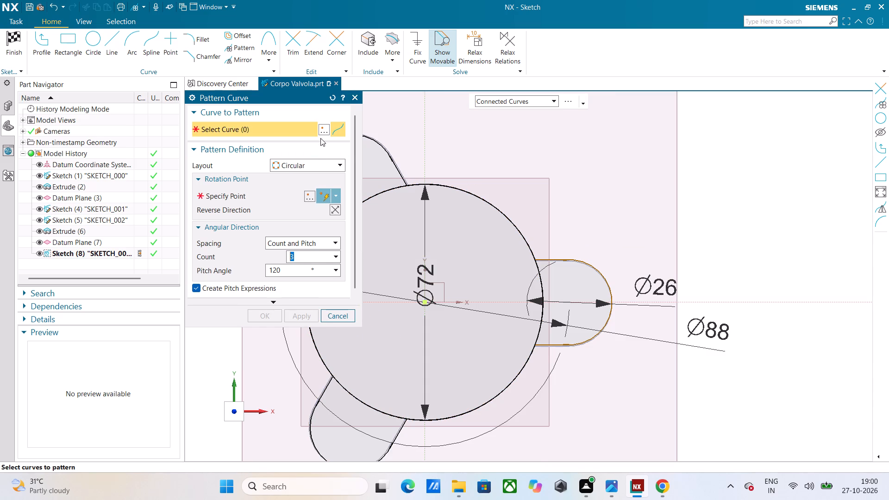
left_click(353, 98)
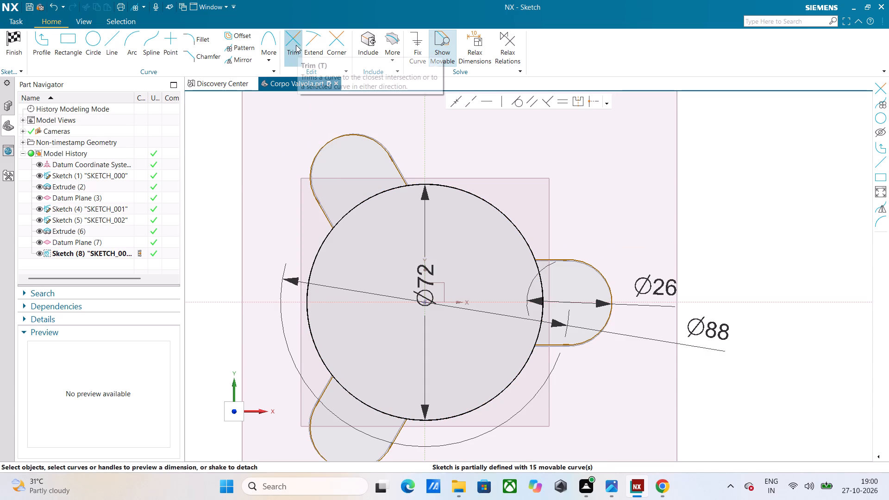
Trim the 72 mm circle's arcs inside the three lugs and finish the sketch.
left_click(296, 45)
left_click(353, 212)
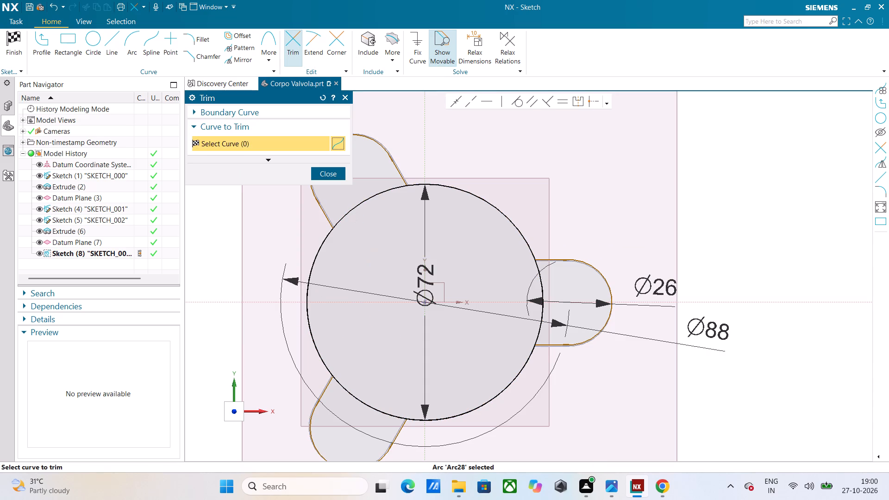
left_click(370, 199)
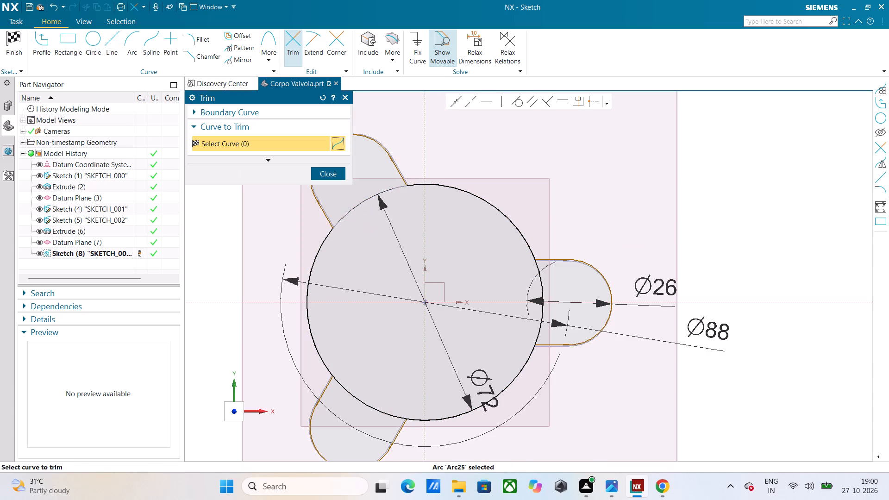
left_click(357, 396)
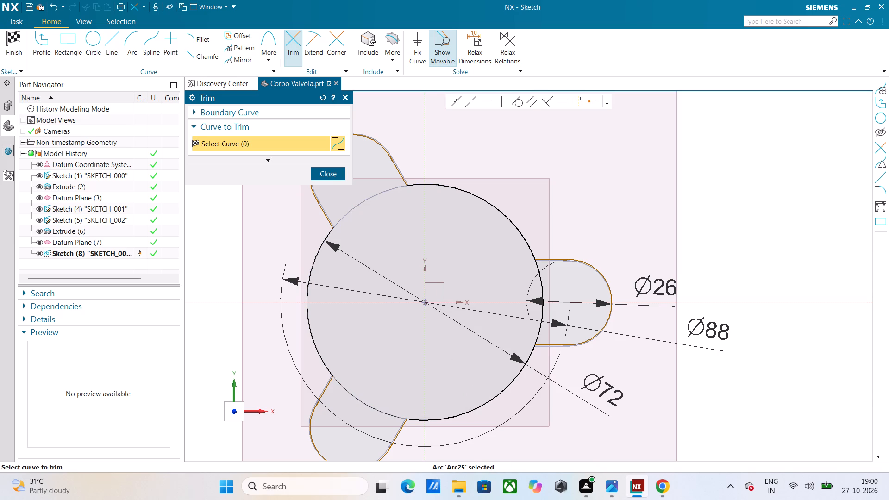
left_click(538, 316)
left_click(348, 97)
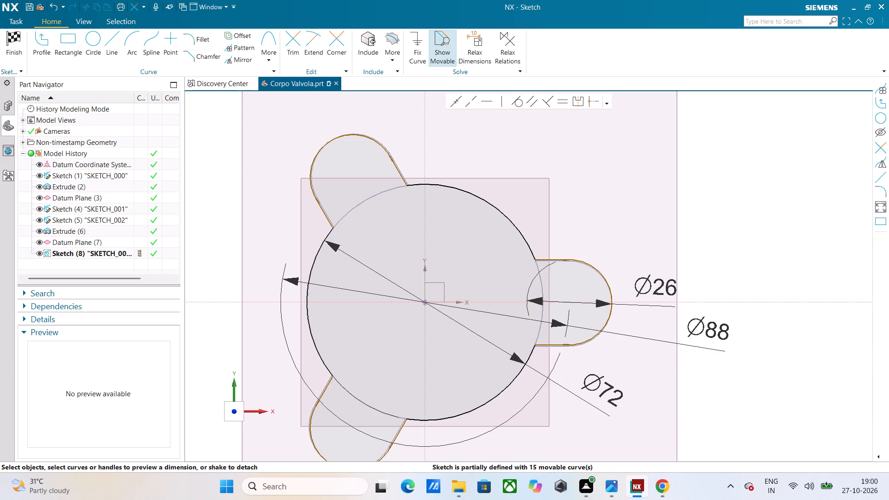
left_click(7, 48)
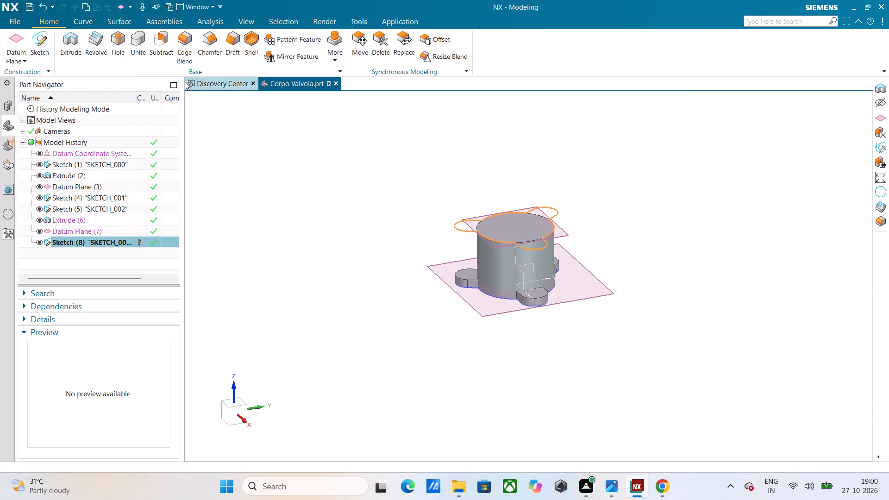
Extrude the three-lug flange profile 8 mm downward into the cylinder, united with the existing body.
left_click(70, 43)
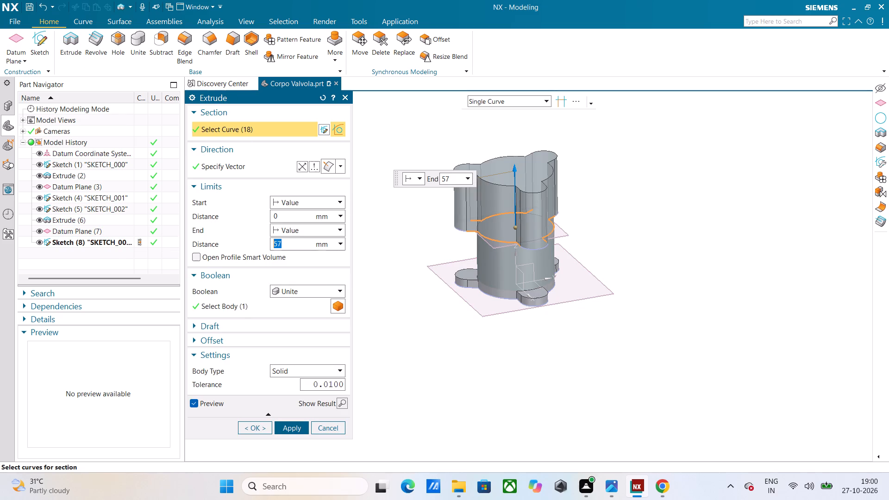
left_click(301, 169)
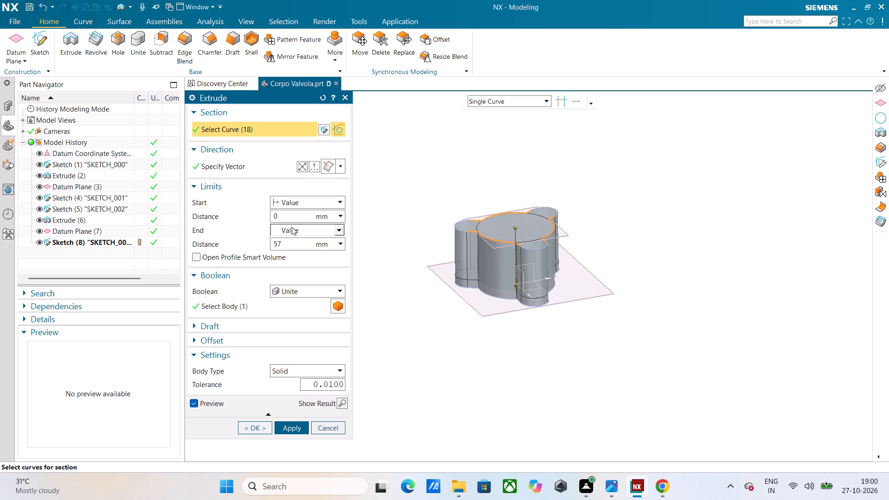
left_click_drag(291, 245, 260, 238)
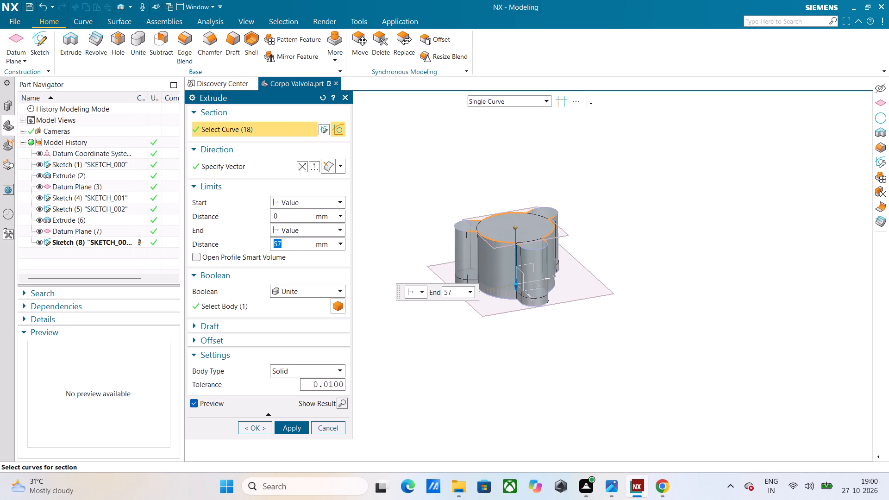
key("8")
key("Return")
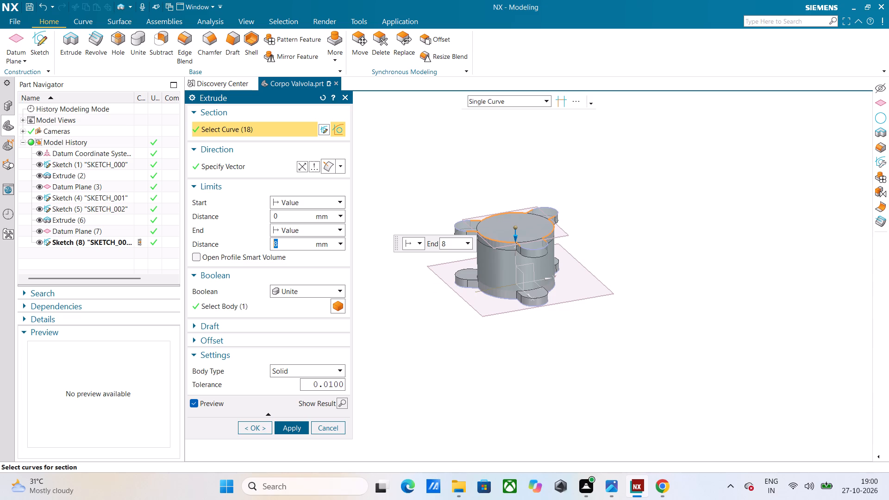
left_click(297, 426)
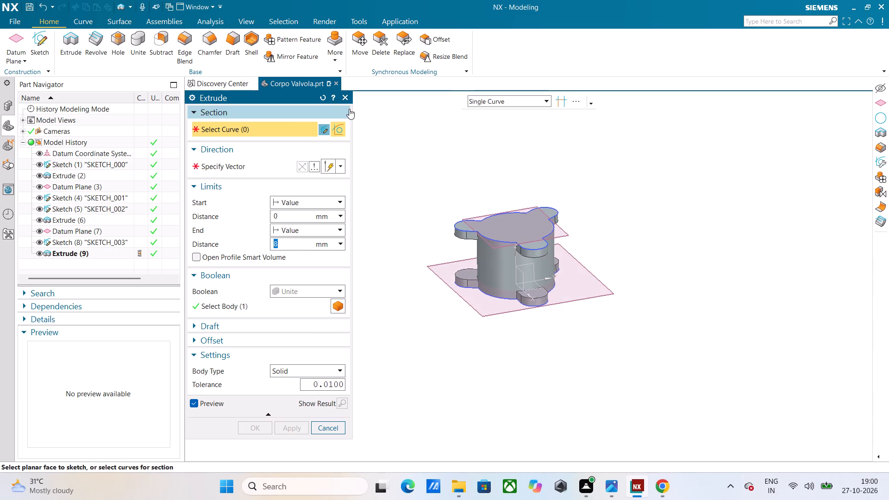
left_click(345, 99)
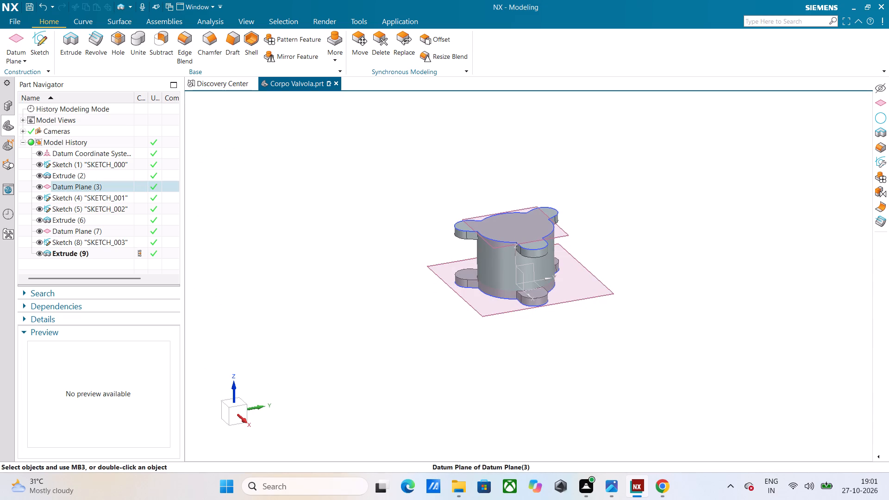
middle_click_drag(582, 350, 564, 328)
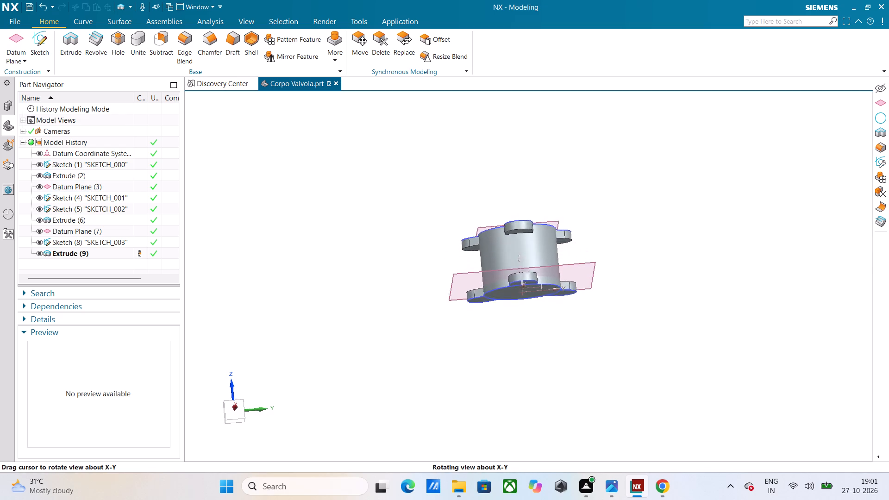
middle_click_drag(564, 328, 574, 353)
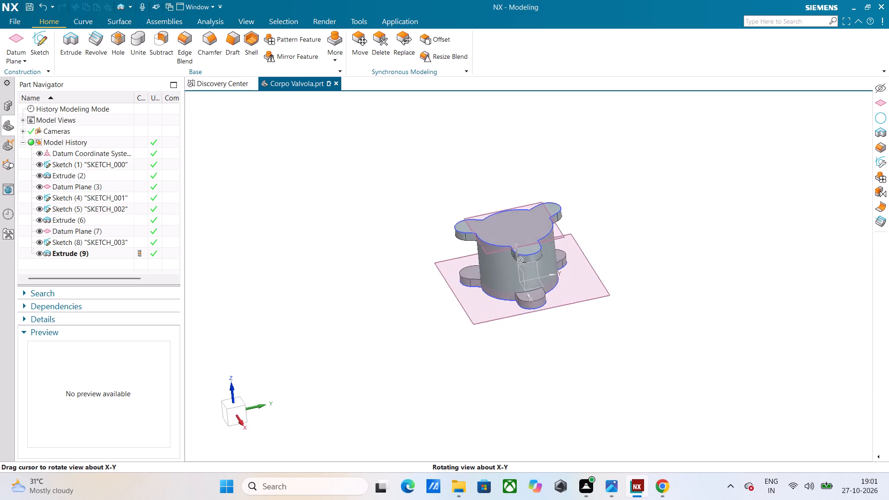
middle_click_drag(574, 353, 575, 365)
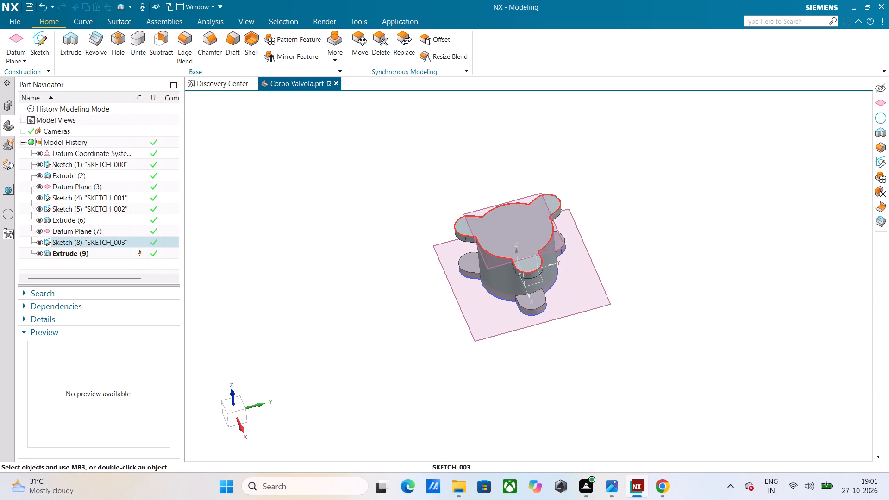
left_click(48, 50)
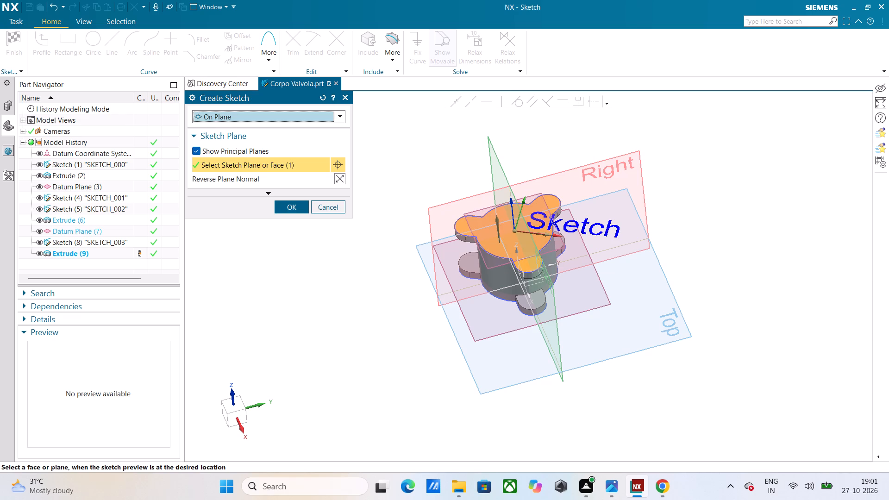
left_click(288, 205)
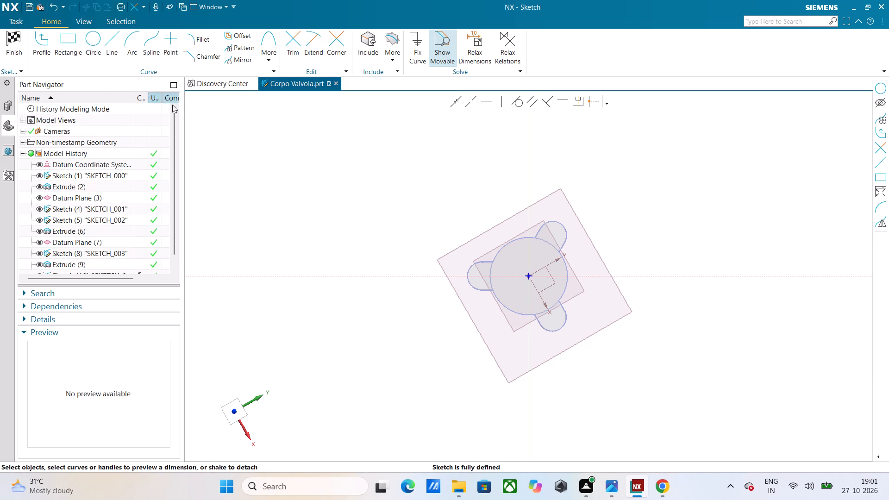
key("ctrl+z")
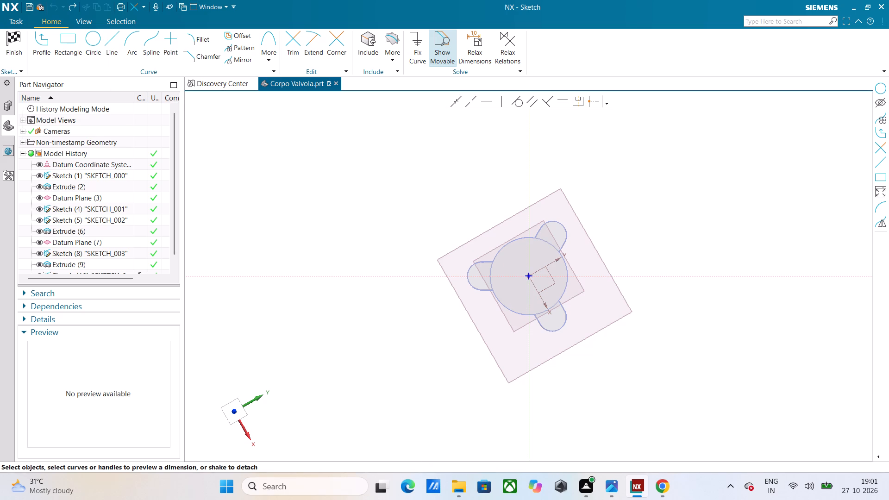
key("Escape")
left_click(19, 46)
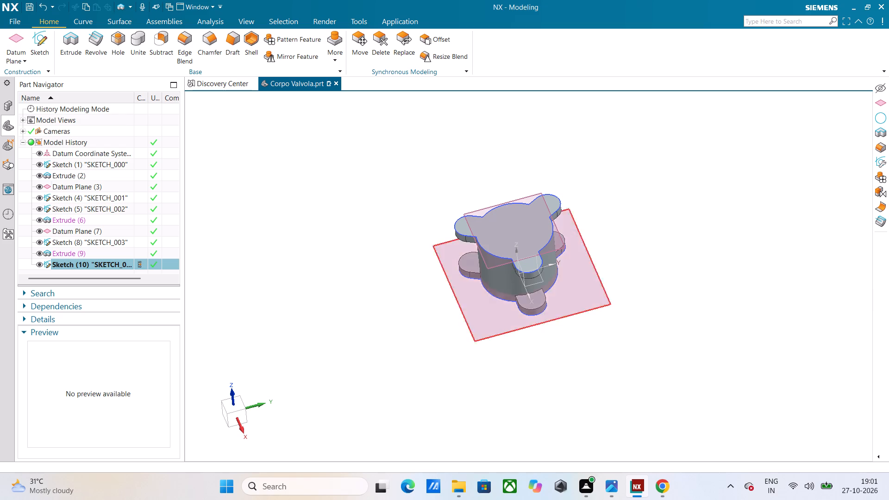
Create a sketch on the top face of the upper flange, oriented with its horizontal axis along X.
middle_click_drag(446, 248, 434, 238)
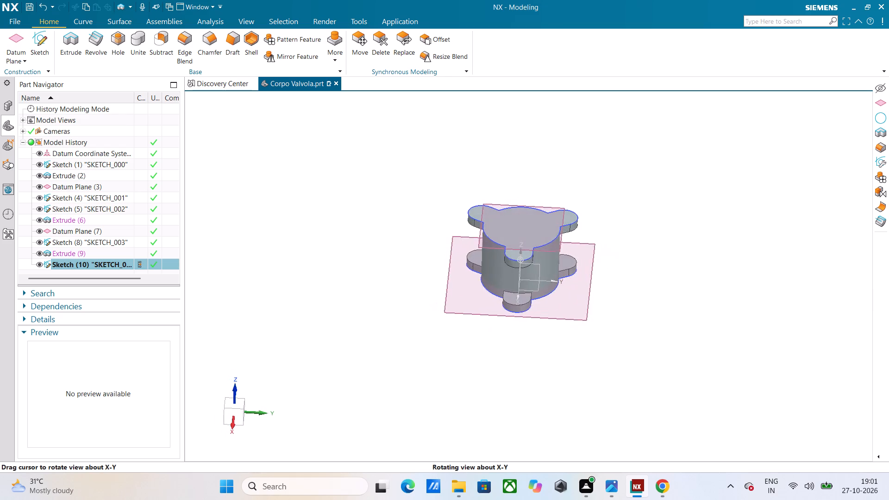
middle_click_drag(434, 238, 440, 262)
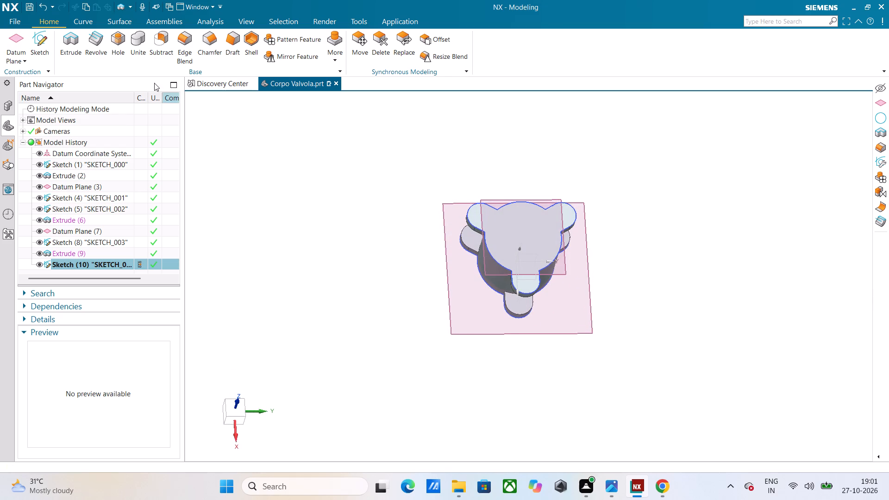
left_click(44, 46)
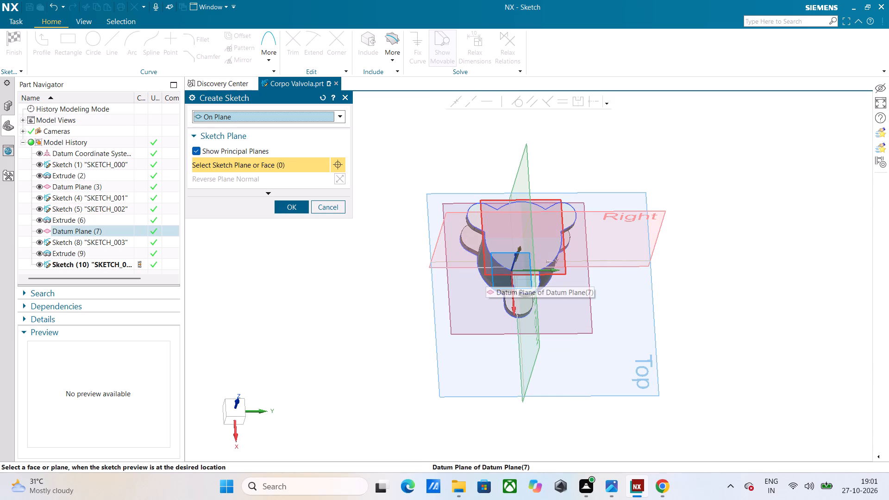
left_click(504, 244)
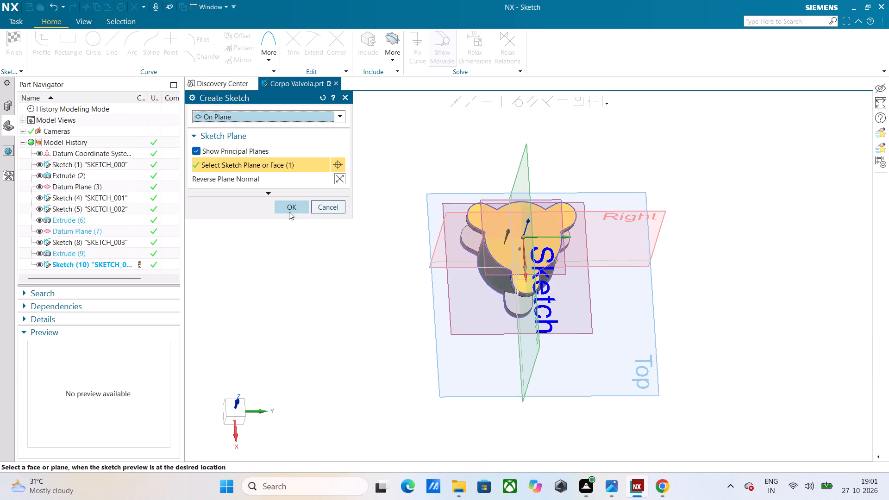
left_click(289, 212)
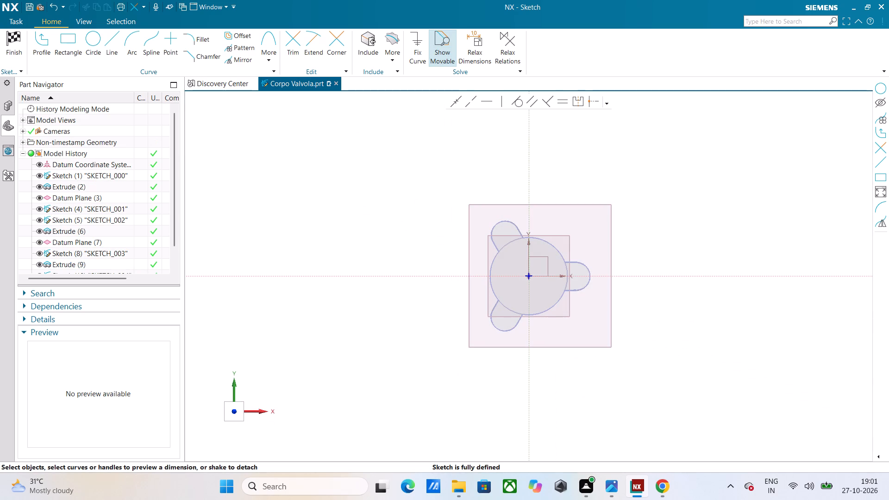
Sketch an 88 mm diameter circle centred on the sketch origin.
scroll(536, 283, "up", 2)
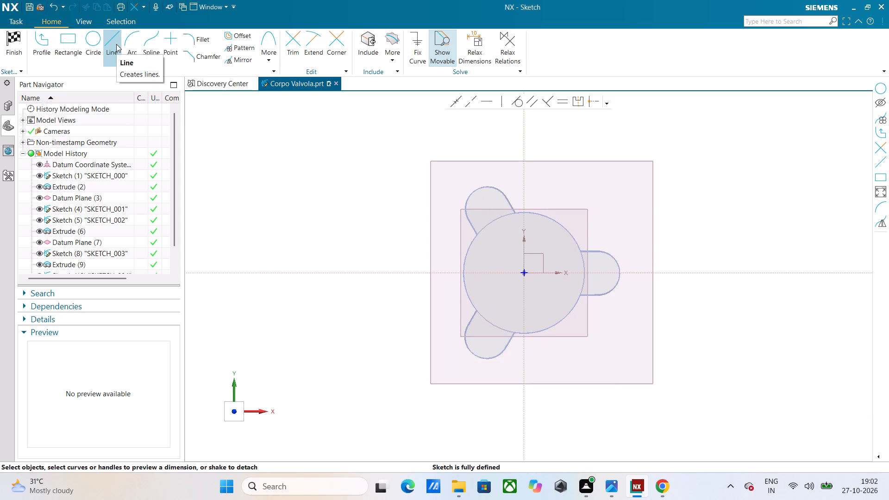
left_click(95, 45)
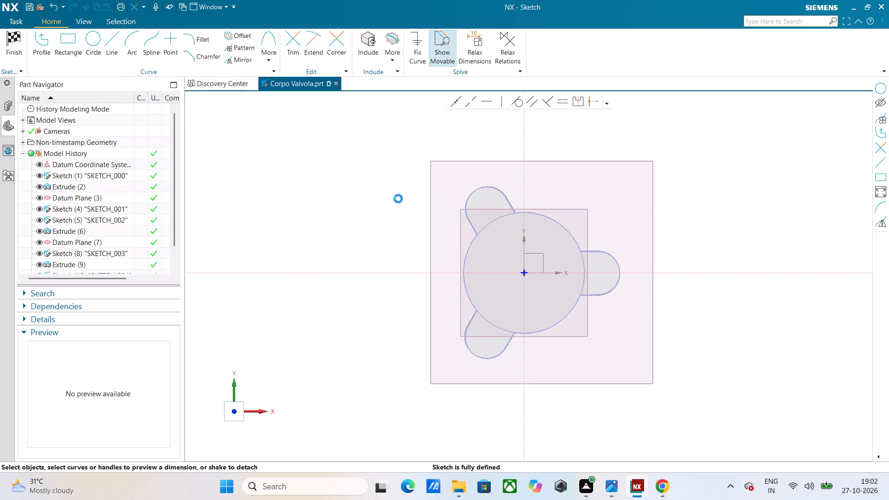
left_click(524, 271)
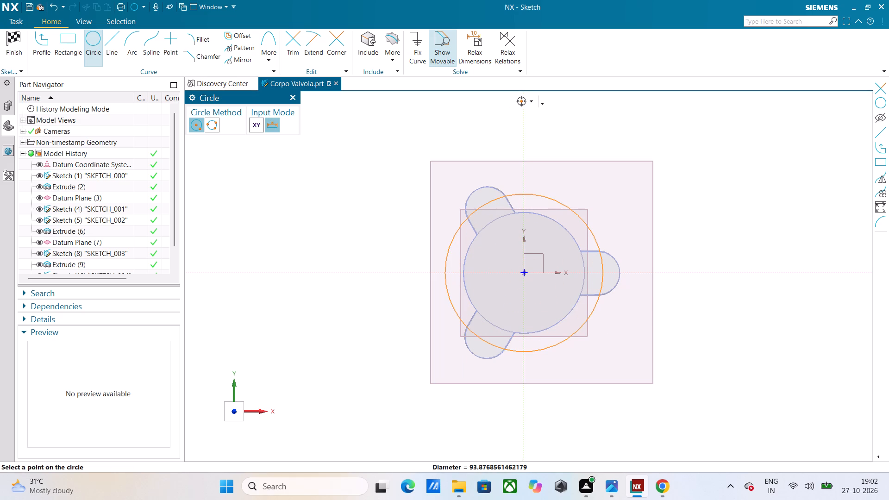
type("88")
key("Return")
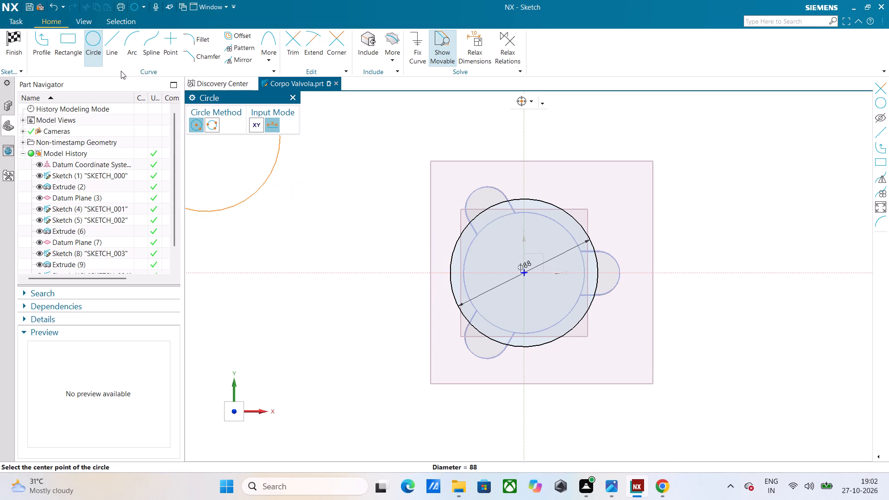
left_click(91, 43)
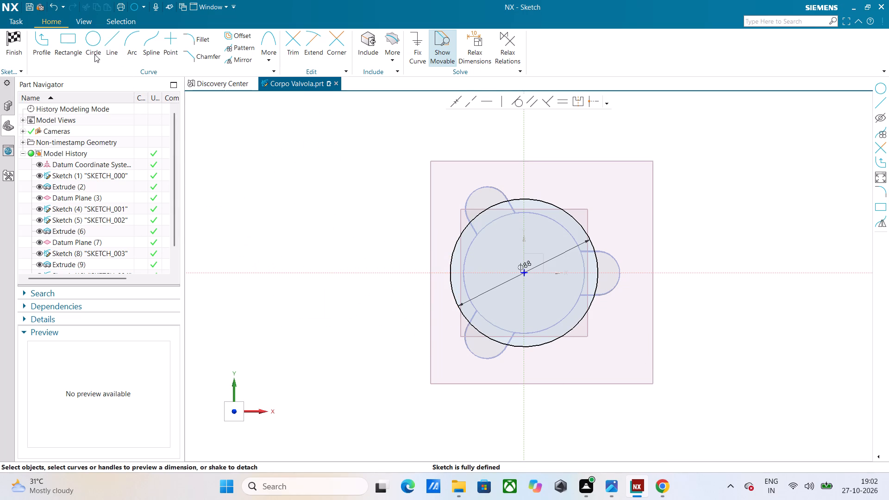
Sketch a 12 mm diameter circle centred at XC 44, YC 0 on the 88 mm circle.
left_click(90, 47)
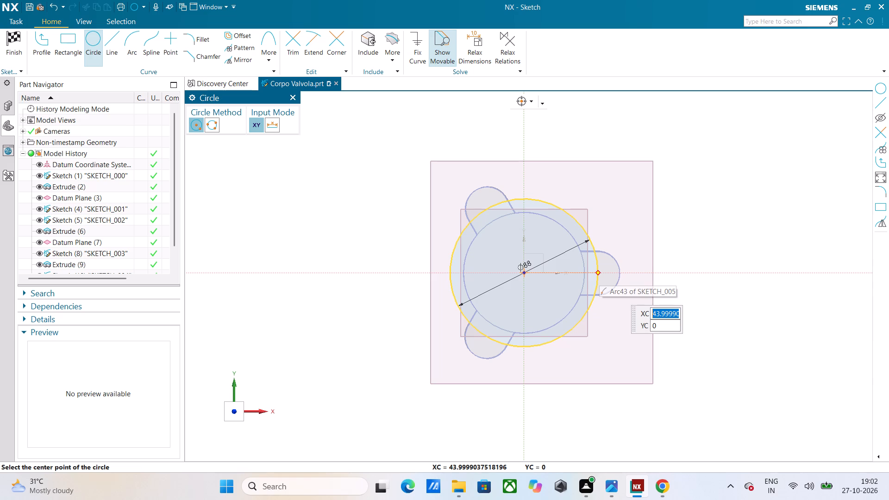
type("44")
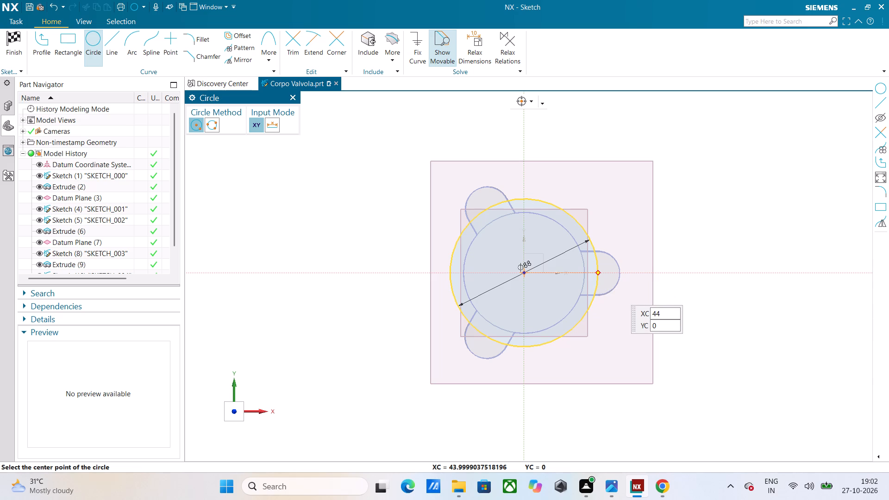
key("Return")
key("Return")
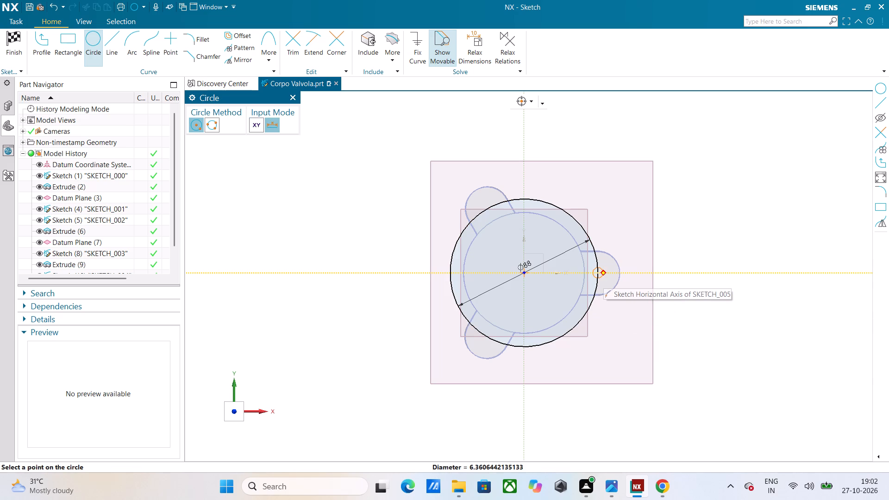
type("12")
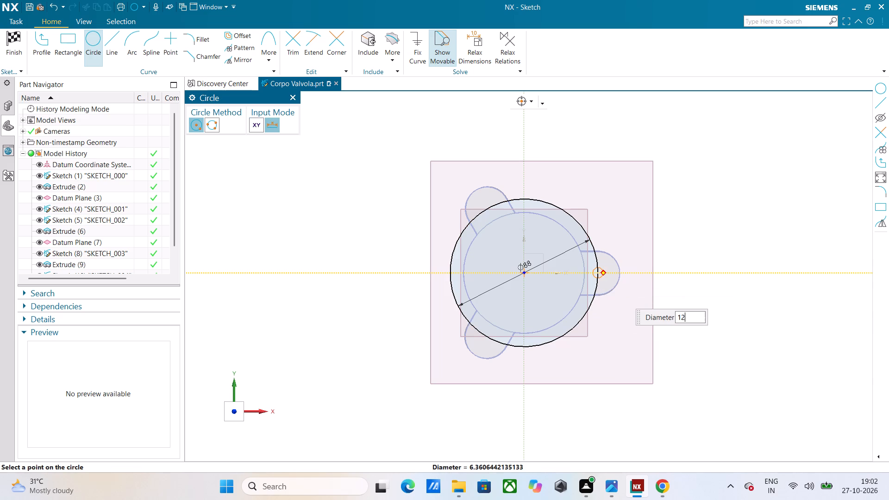
key("Return")
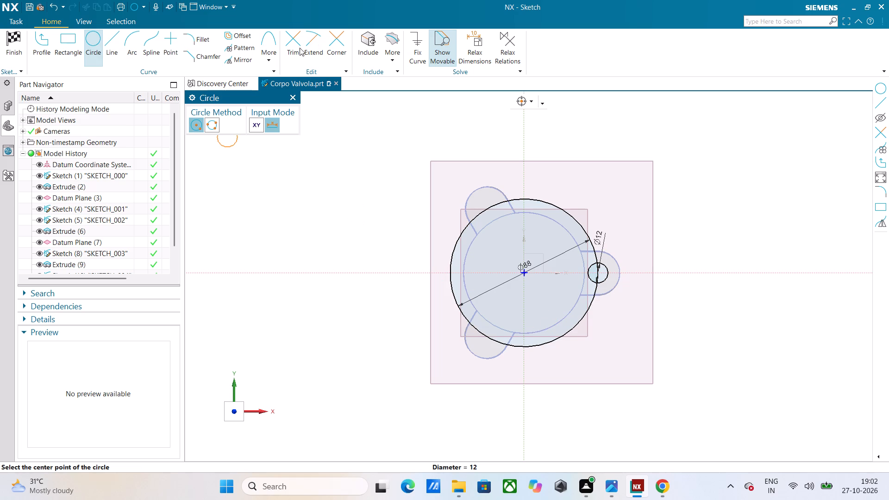
Pattern the 12 mm circle circularly about the sketch origin with a count of 3 and a 120° pitch angle.
left_click(243, 43)
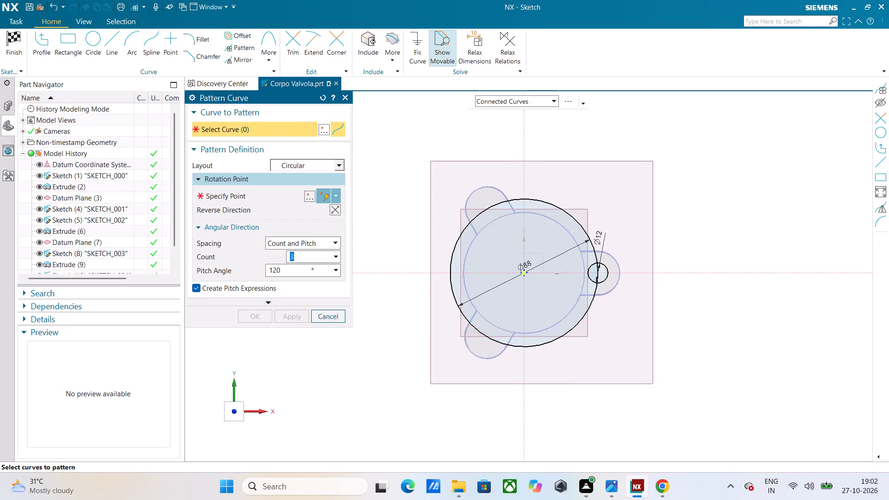
left_click(610, 274)
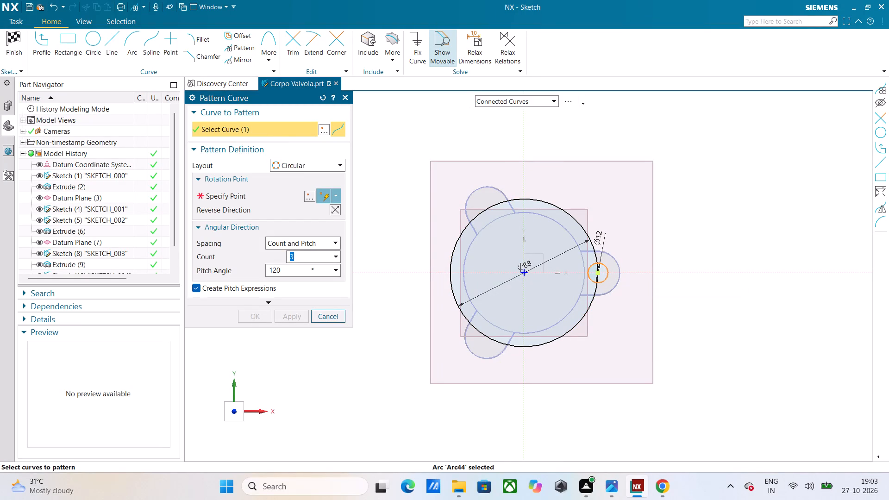
left_click(228, 202)
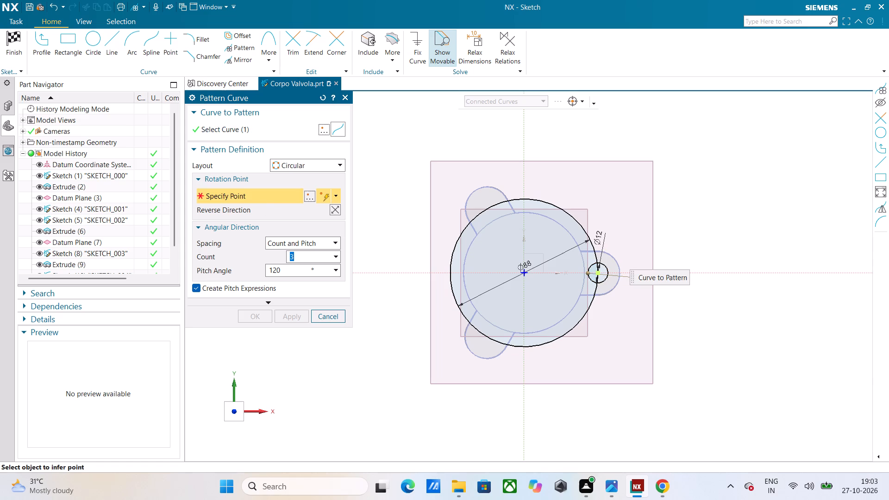
left_click(525, 272)
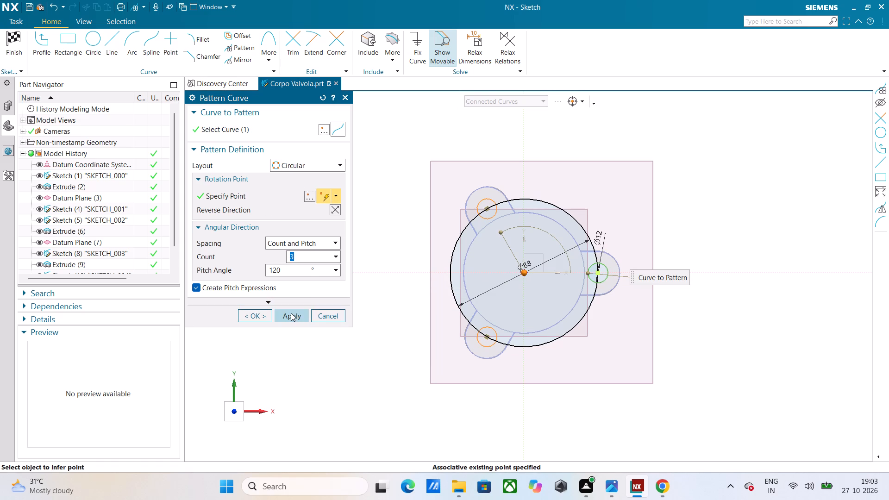
left_click(291, 313)
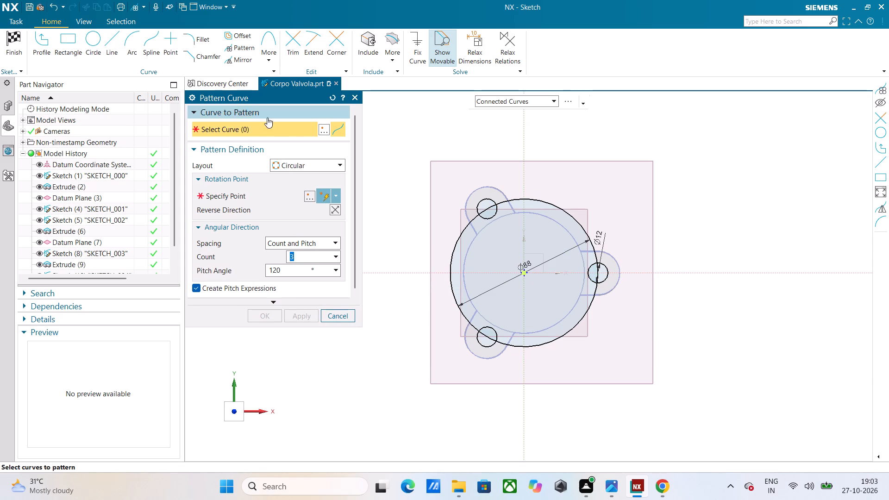
Trim away every segment of the 88 mm construction circle, leaving only the three 12 mm circles, and finish the sketch.
left_click(292, 37)
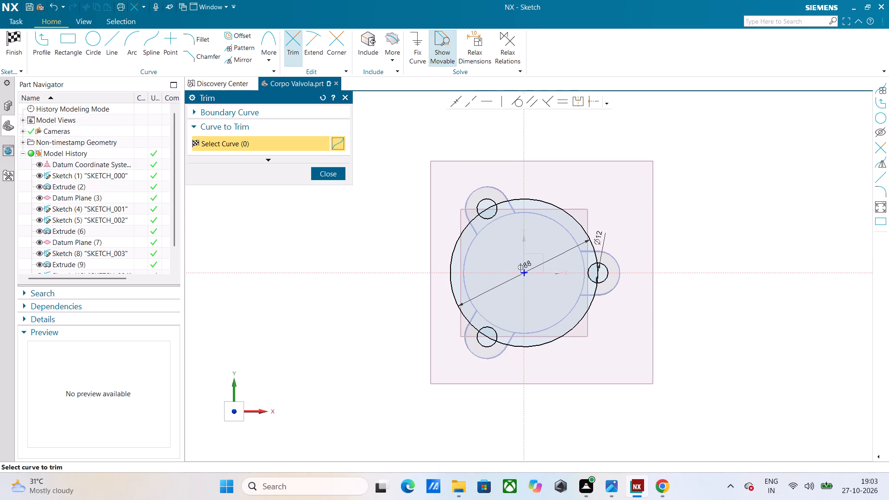
left_click(544, 205)
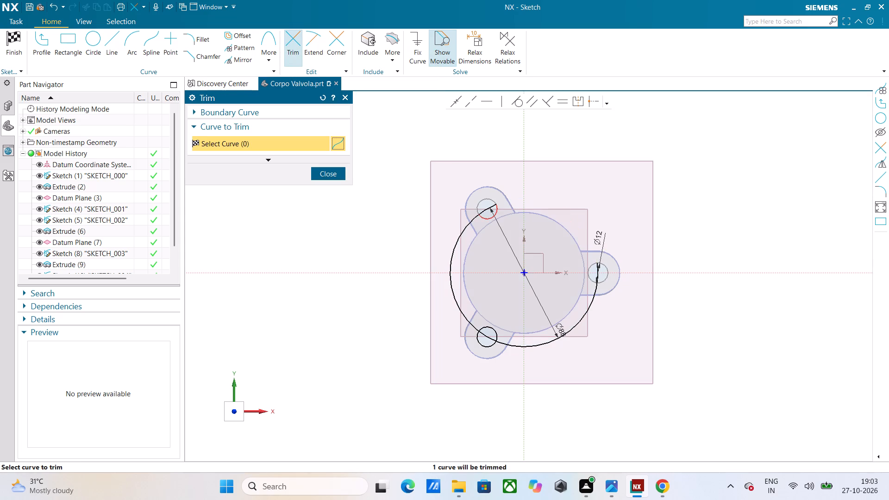
left_click(487, 211)
left_click(468, 224)
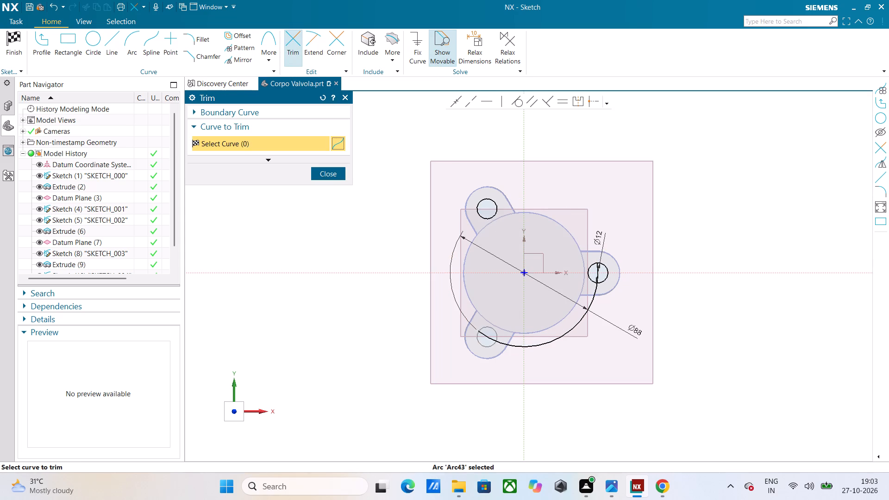
left_click(487, 337)
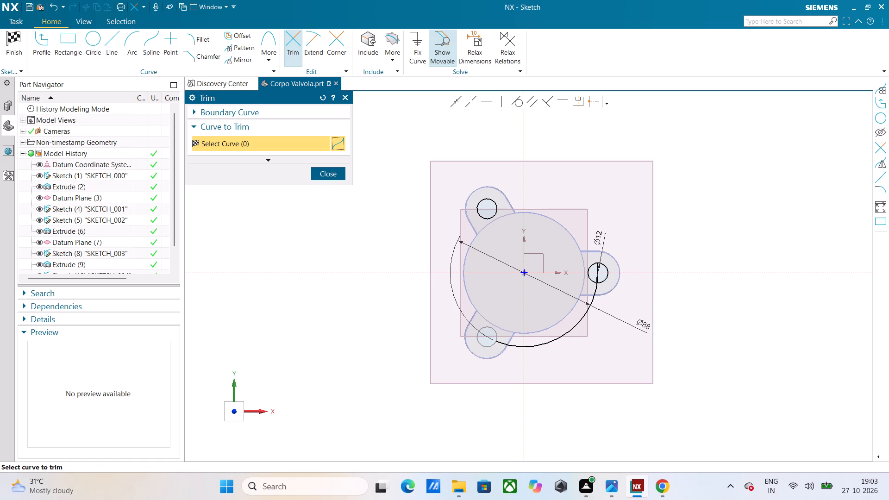
left_click(514, 344)
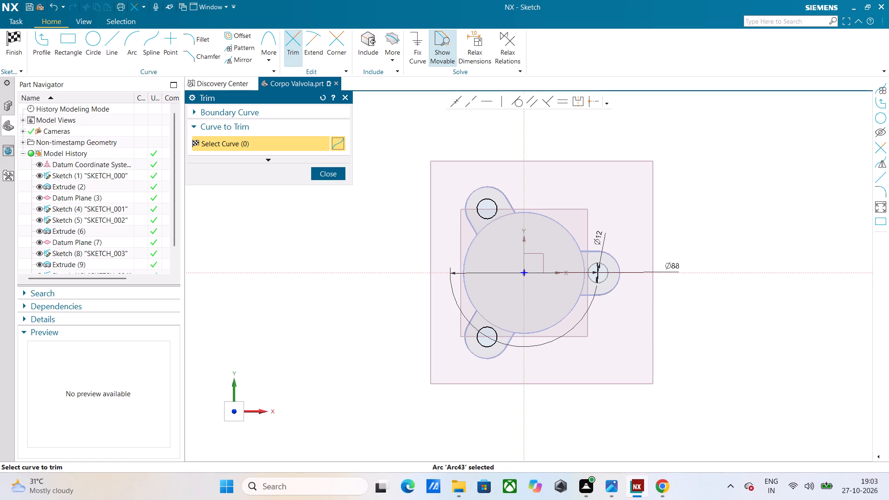
left_click(600, 277)
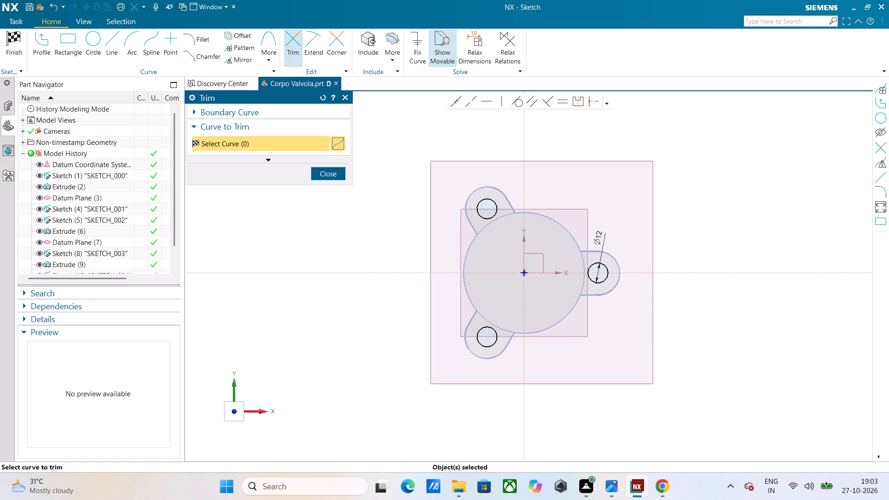
left_click(14, 40)
Extrude the three 12 mm circles 57 mm downward, subtracting them from the body through both sets of lugs.
middle_click_drag(407, 285, 419, 247)
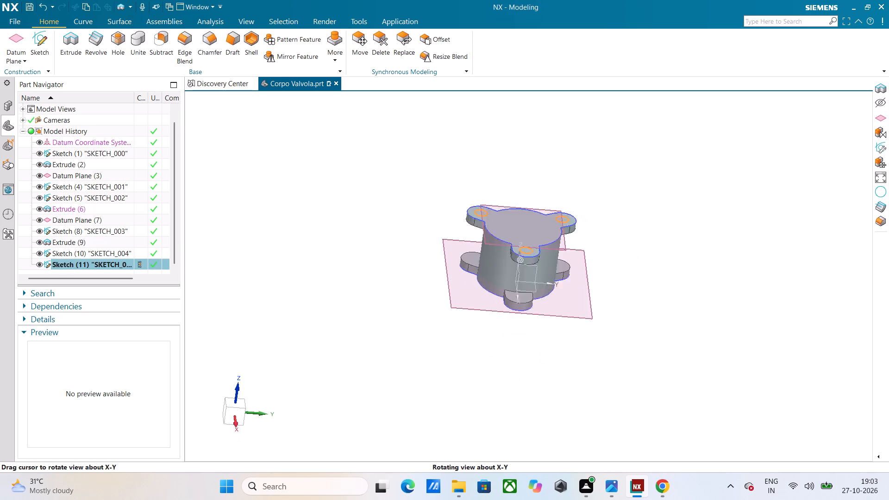
middle_click_drag(419, 247, 426, 251)
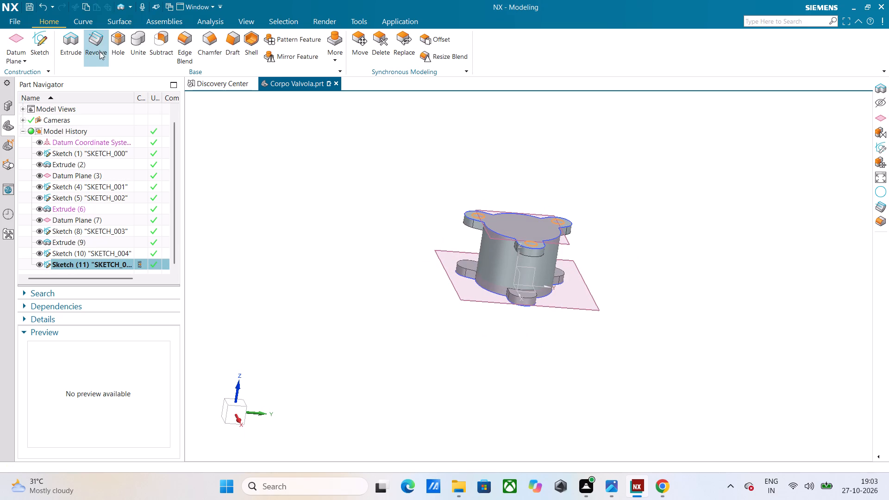
left_click(66, 48)
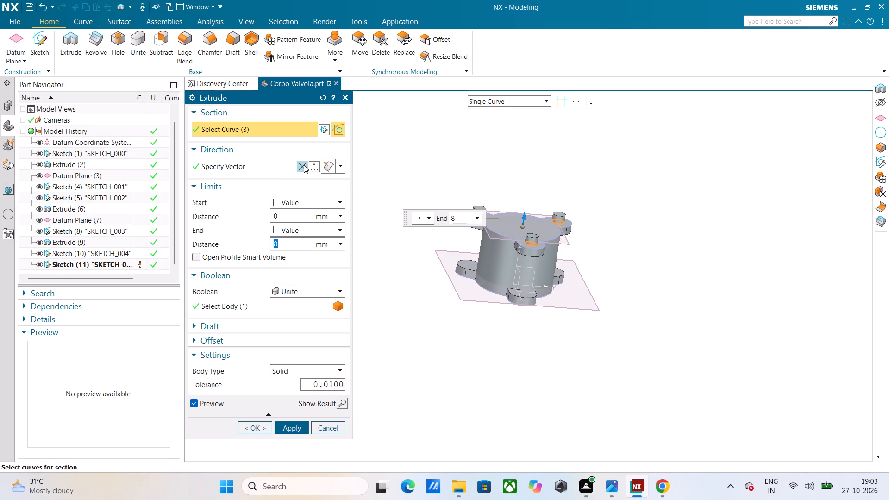
left_click(304, 165)
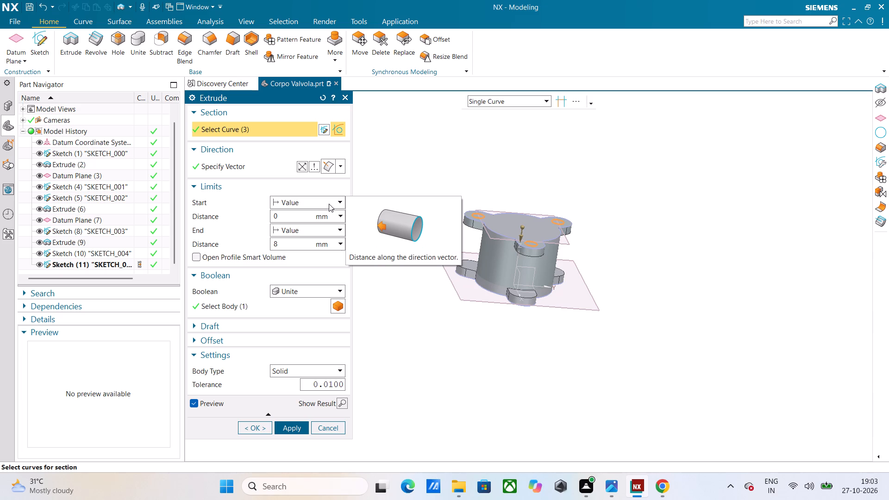
left_click(327, 288)
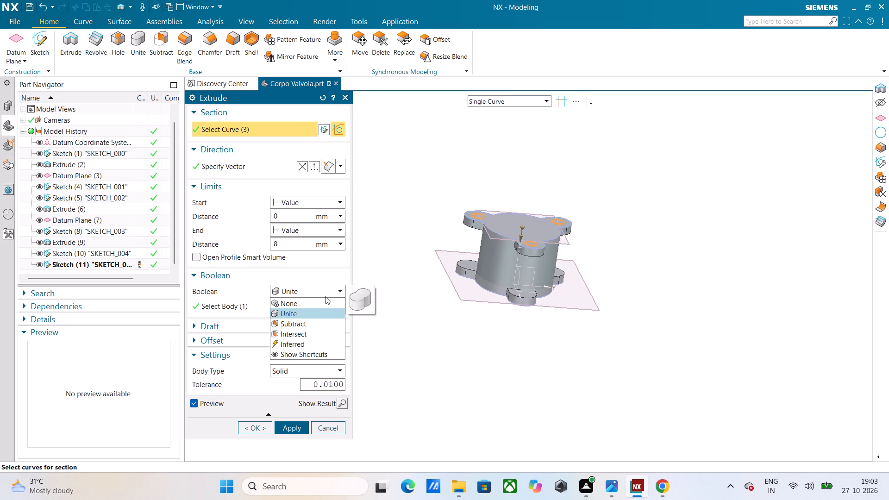
left_click(317, 322)
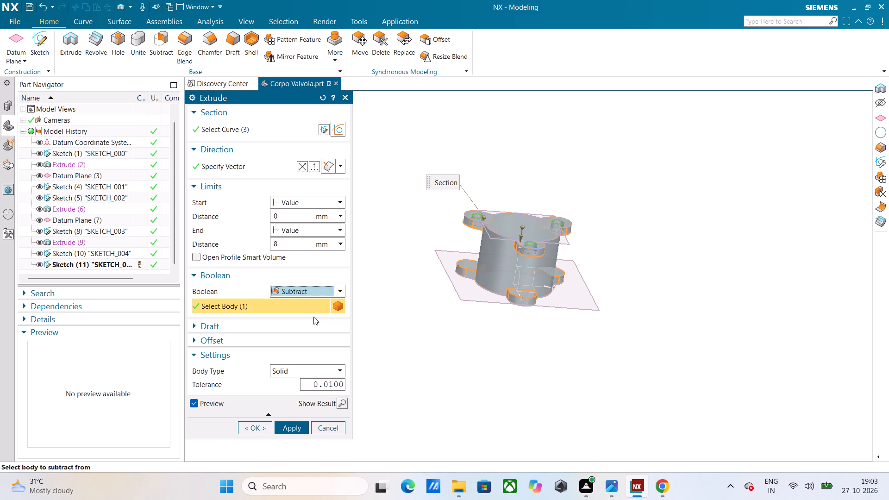
left_click_drag(299, 244, 223, 231)
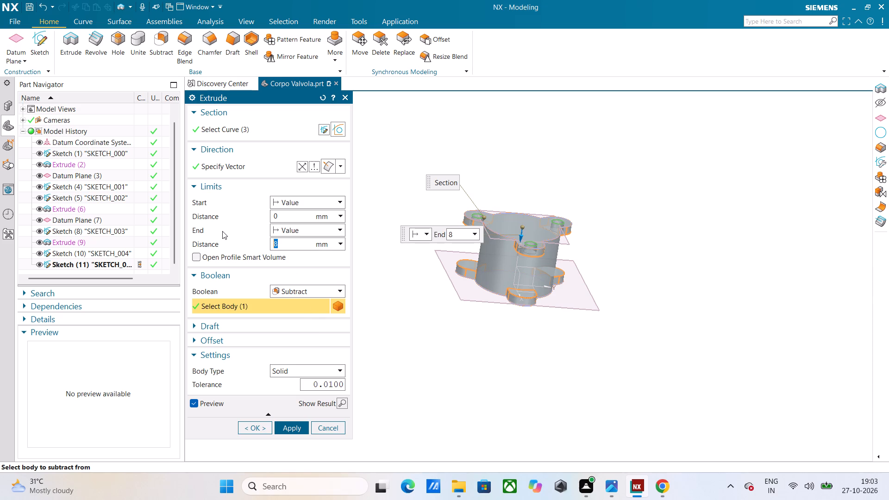
type("57")
key("Return")
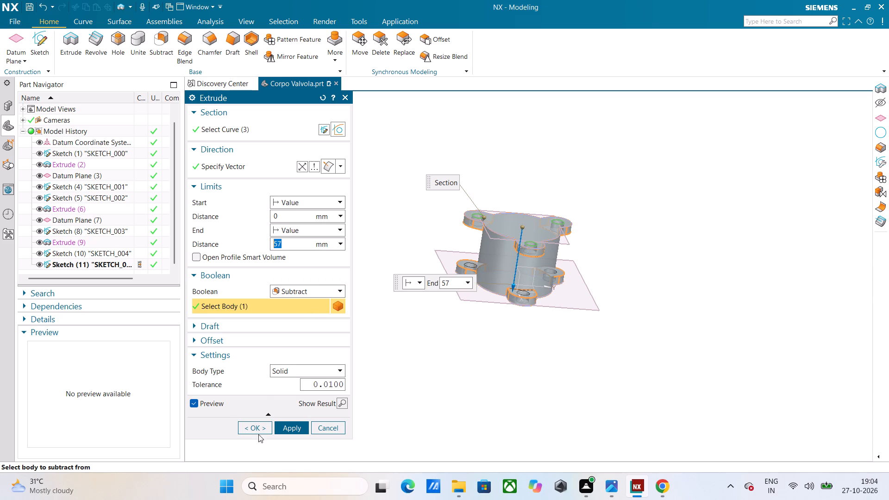
left_click(286, 430)
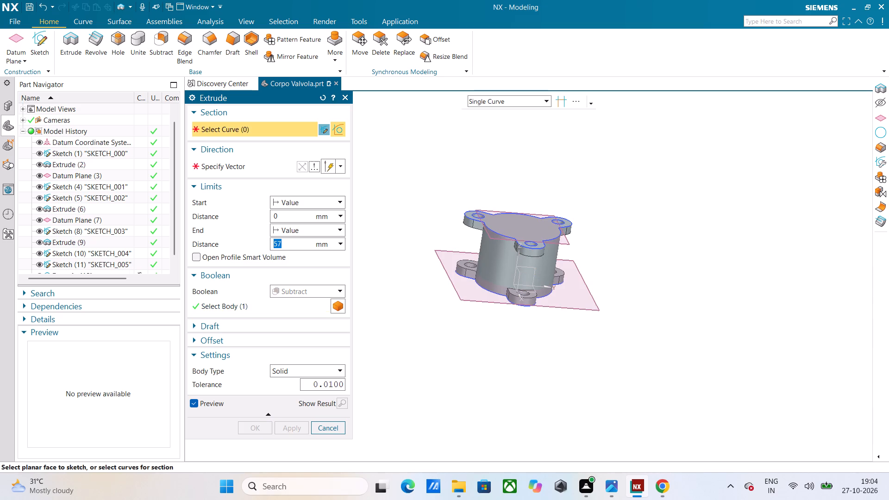
middle_click_drag(528, 369, 501, 382)
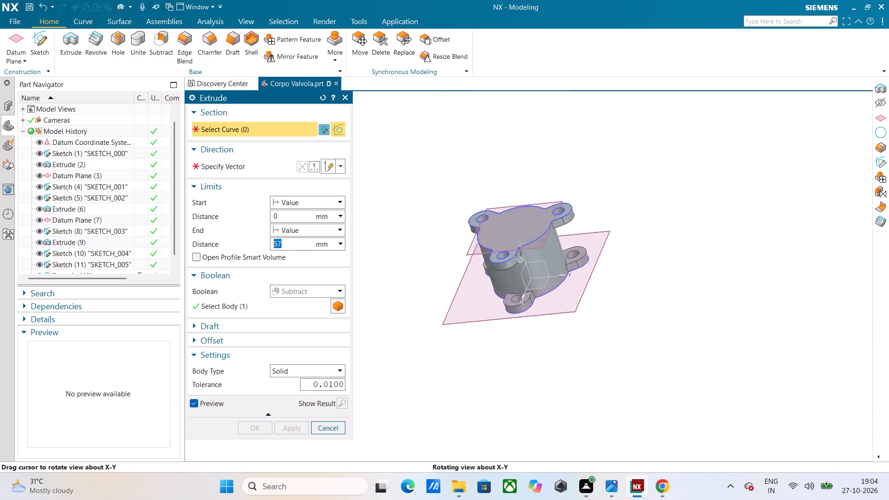
middle_click_drag(501, 382, 527, 392)
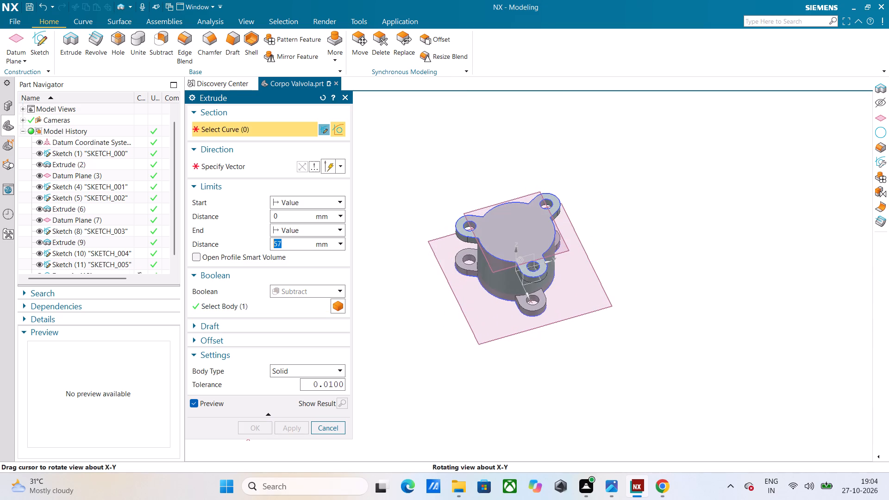
middle_click_drag(527, 392, 526, 392)
left_click(347, 96)
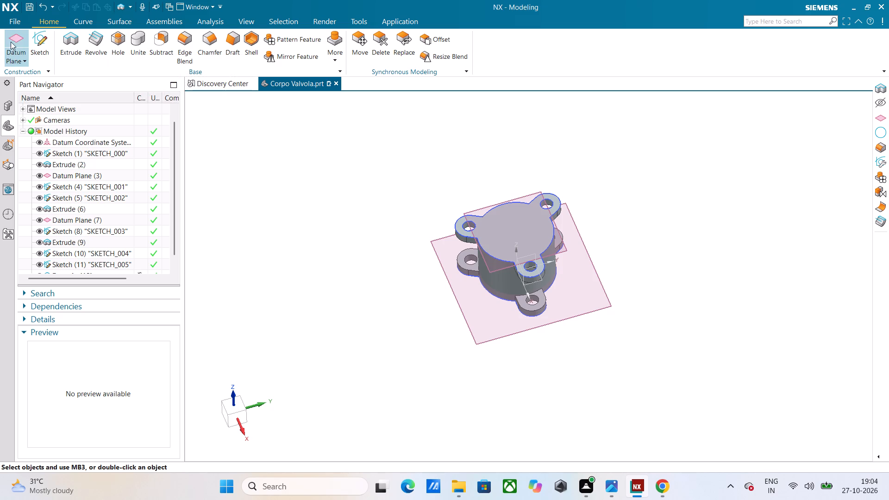
Create a sketch on the top face of the upper flange.
left_click(31, 37)
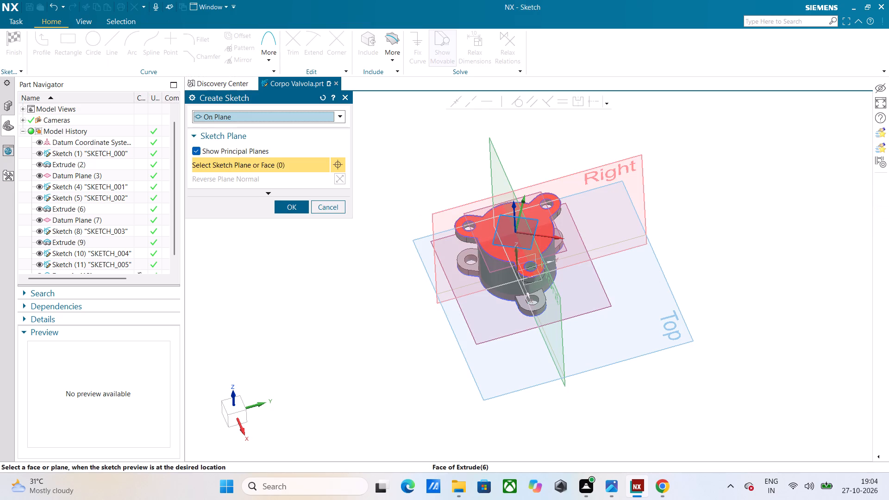
middle_click_drag(453, 302, 413, 327)
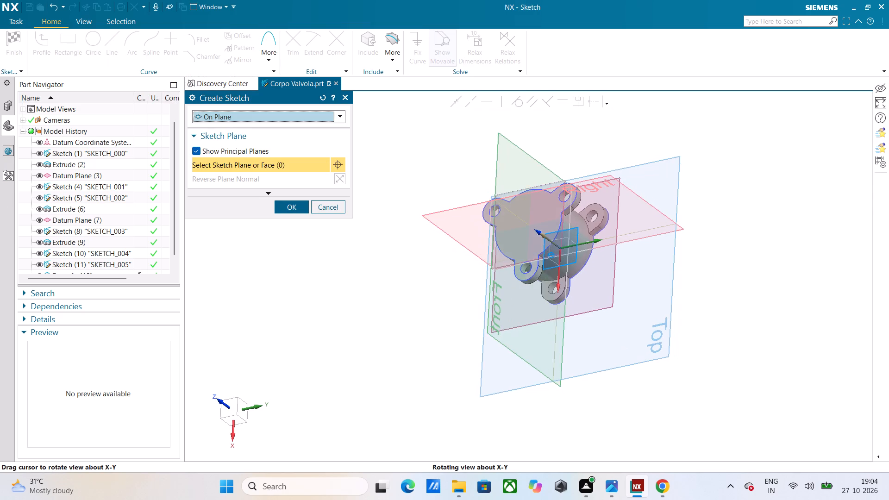
middle_click_drag(413, 327, 436, 339)
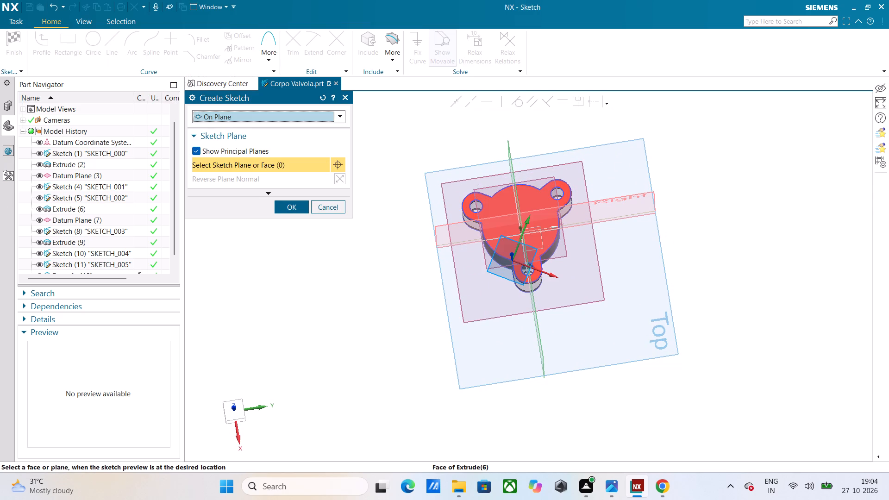
left_click(515, 227)
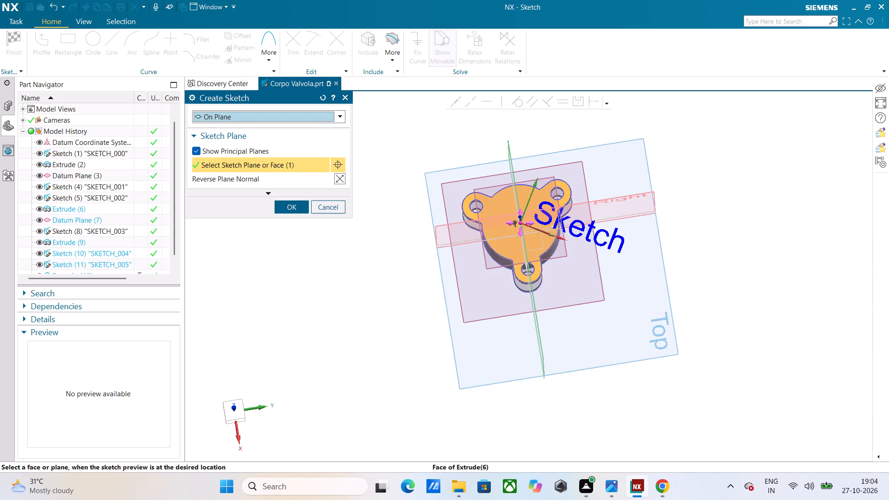
left_click(288, 204)
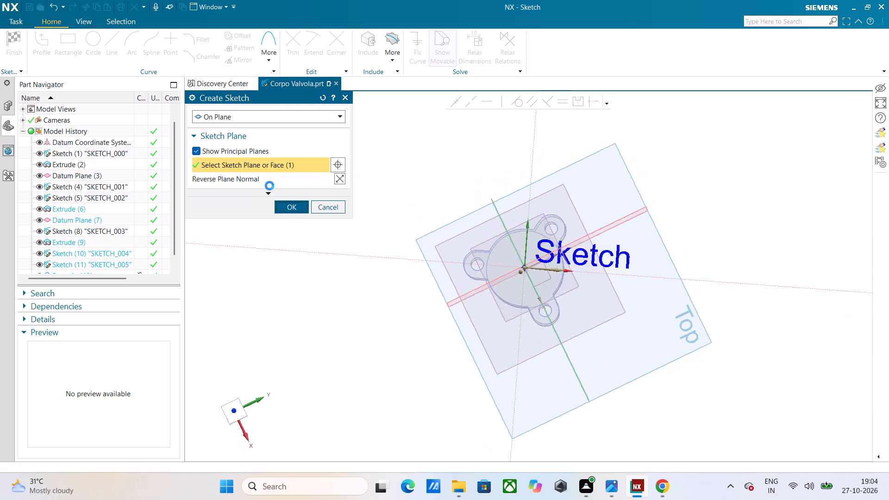
Sketch a 49 mm diameter circle centred on the sketch origin and finish the sketch.
left_click(93, 42)
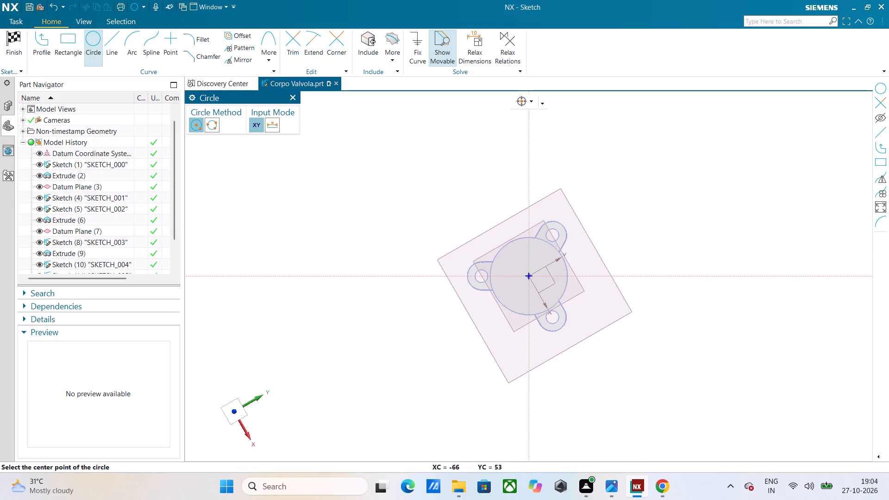
left_click(529, 277)
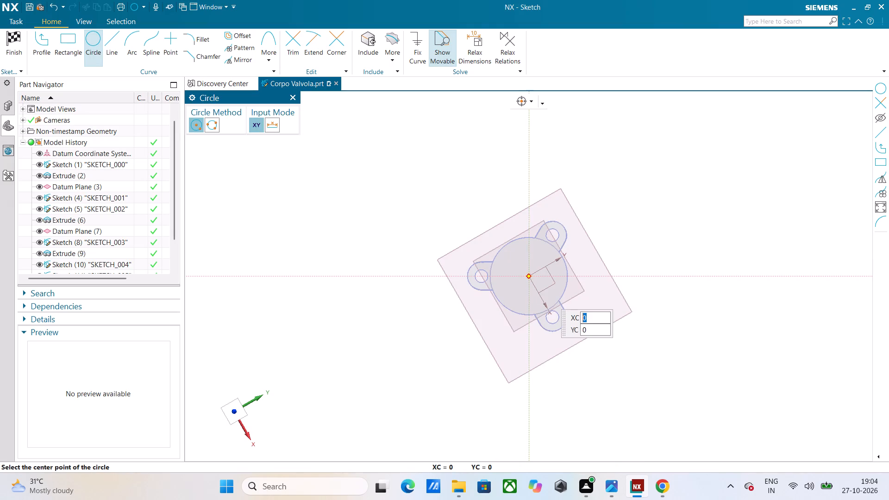
key("4")
key("9")
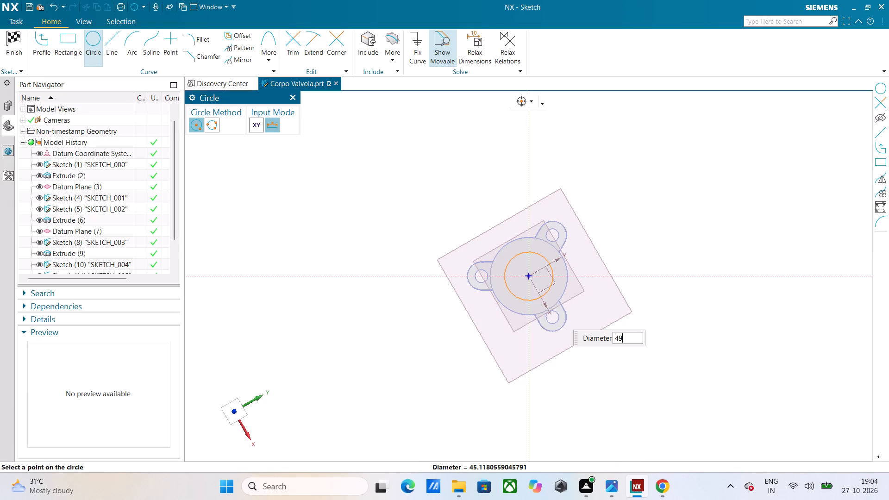
key("Return")
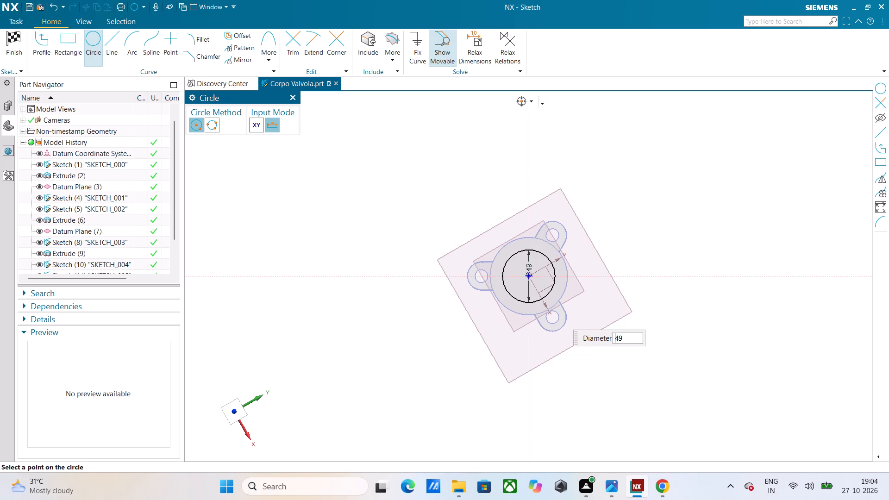
left_click(23, 46)
Extrude the 49 mm circle 57 mm downward, subtracting it from the body to cut the central bore.
middle_click_drag(434, 267, 439, 231)
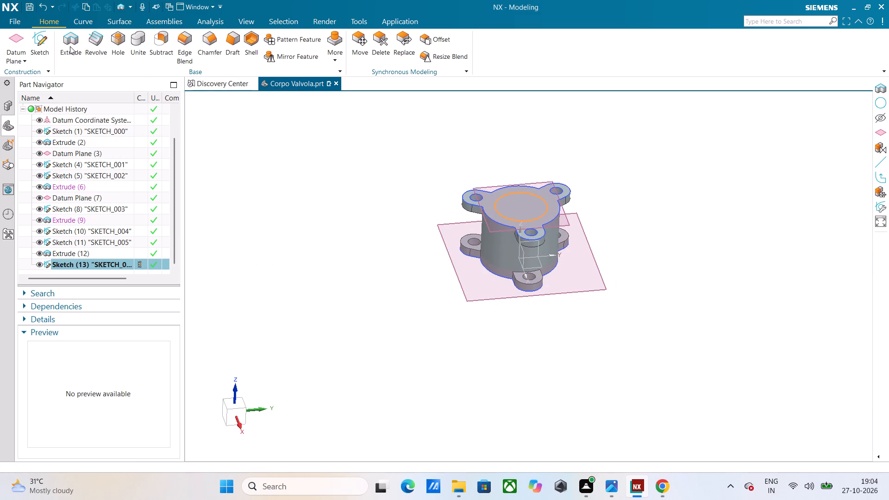
left_click(70, 46)
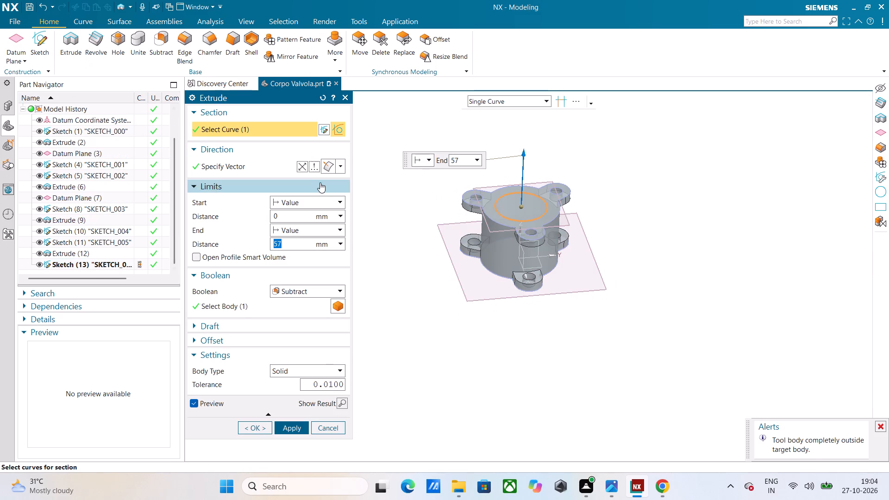
left_click(302, 162)
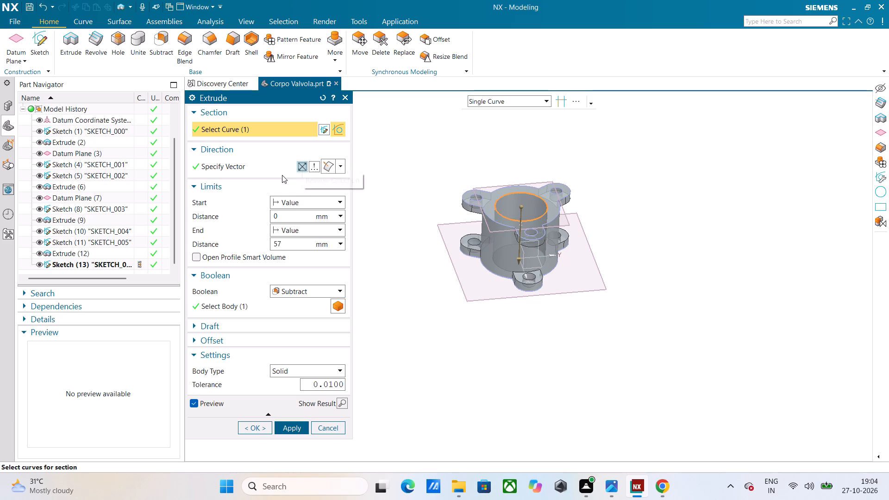
left_click(294, 424)
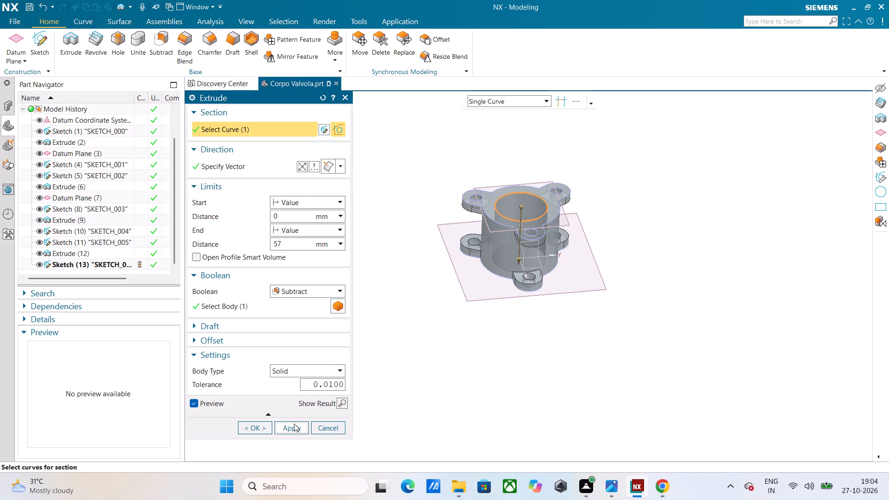
scroll(407, 311, "down", 1)
middle_click_drag(407, 311, 402, 359)
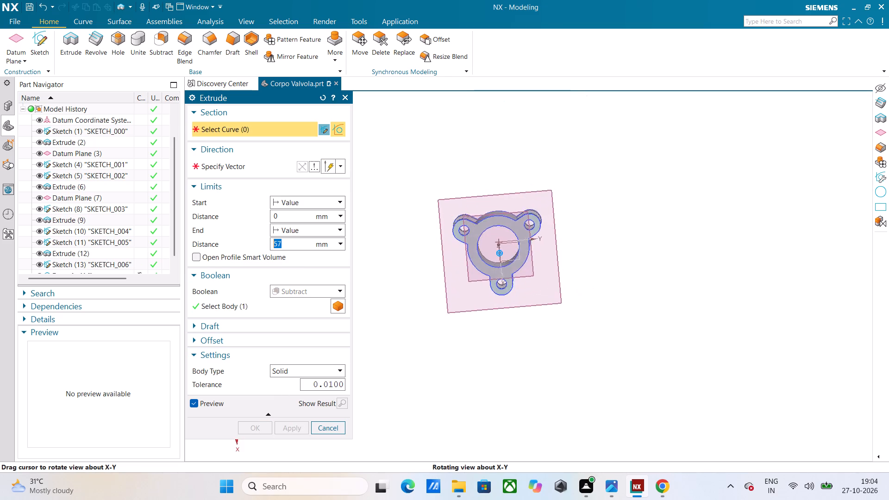
middle_click_drag(402, 359, 452, 288)
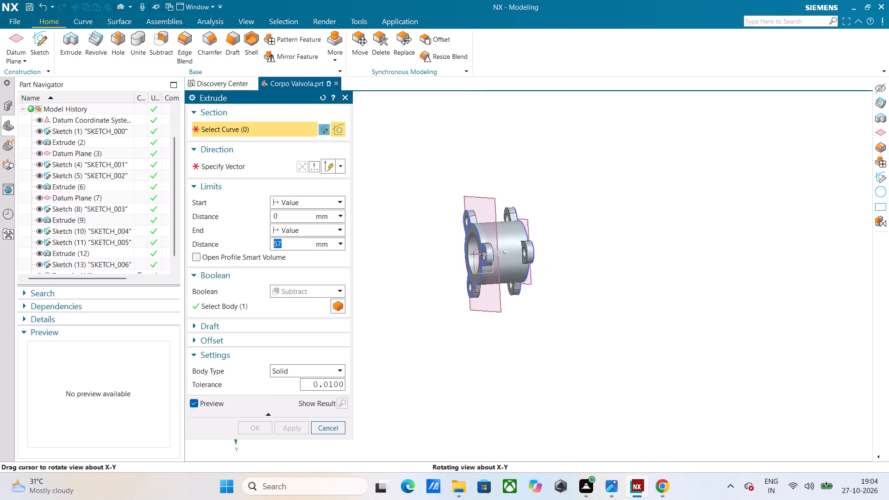
middle_click_drag(452, 288, 359, 198)
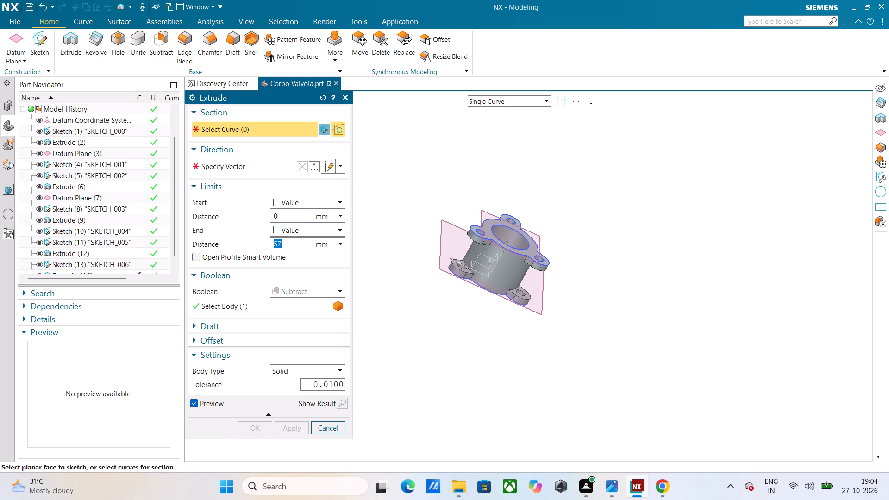
left_click(347, 100)
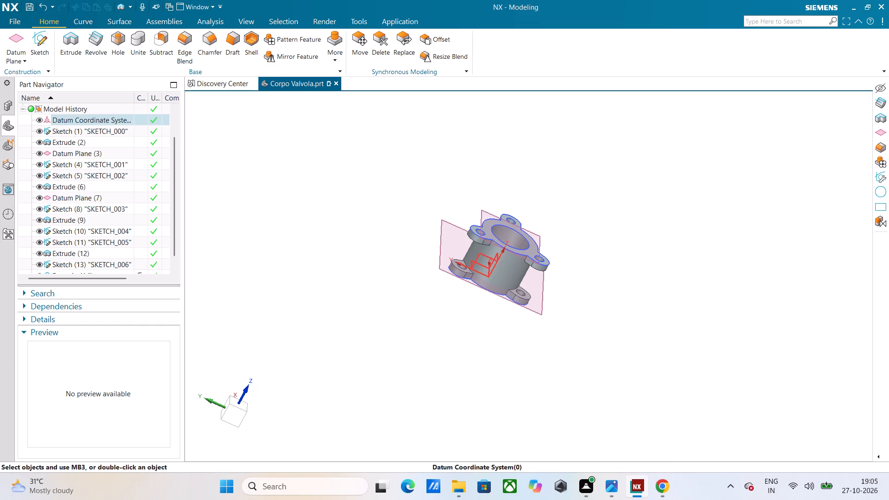
Create a sketch on the Right principal plane.
left_click(39, 34)
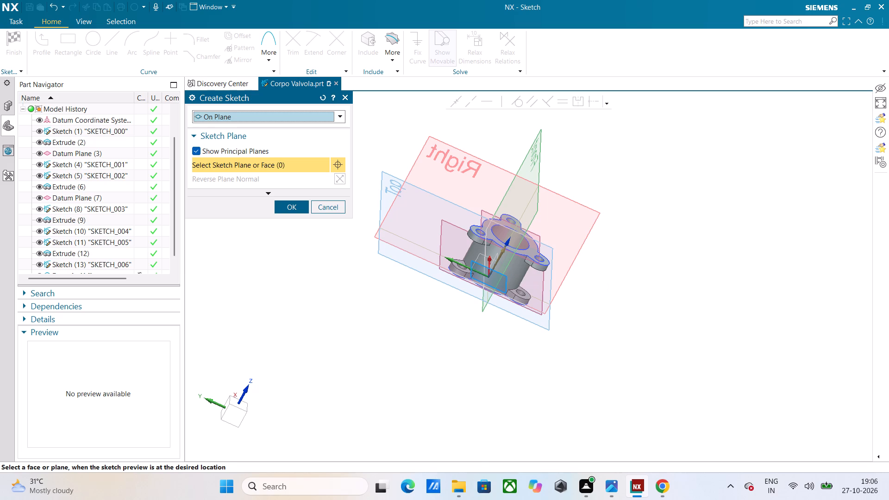
middle_click_drag(437, 320, 498, 411)
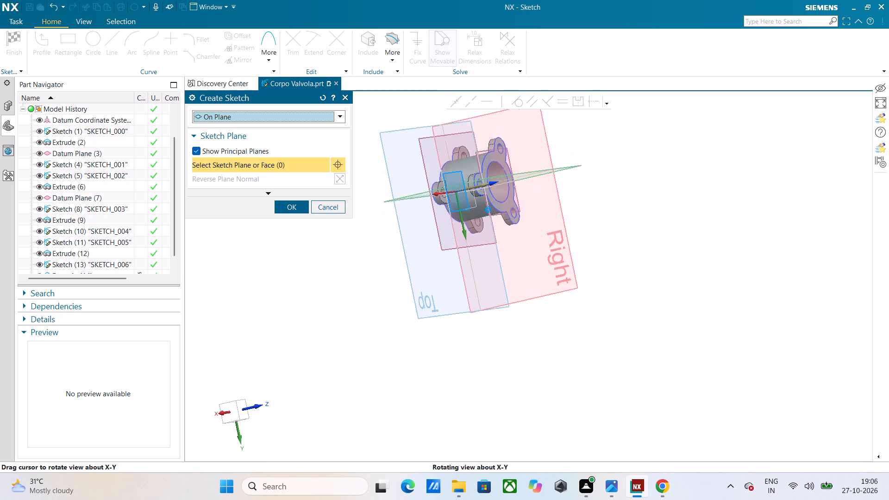
middle_click_drag(498, 411, 499, 398)
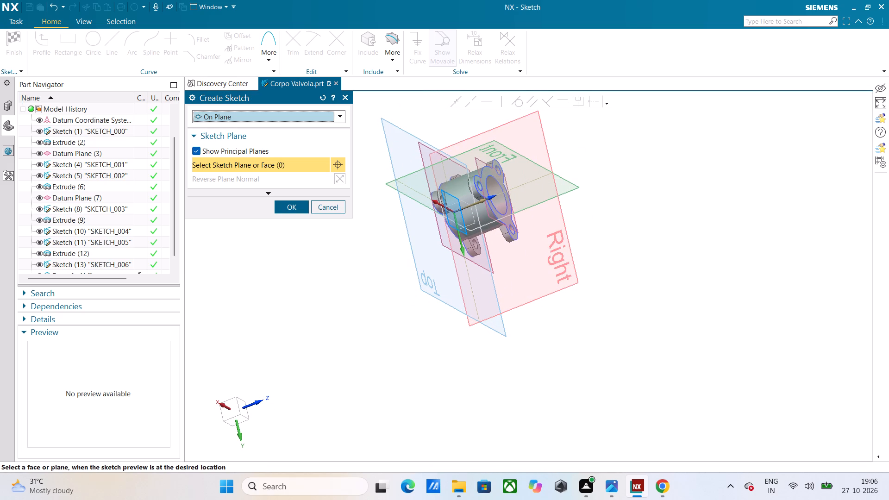
middle_click_drag(518, 364, 478, 345)
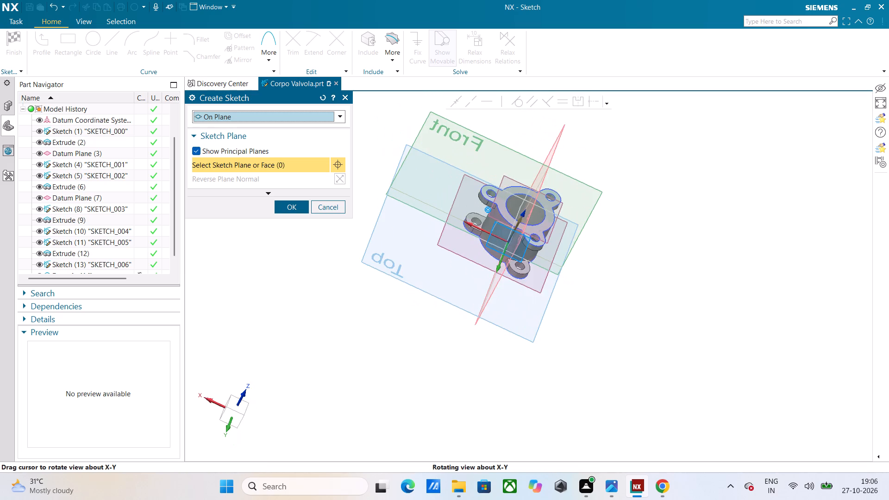
middle_click_drag(478, 345, 491, 348)
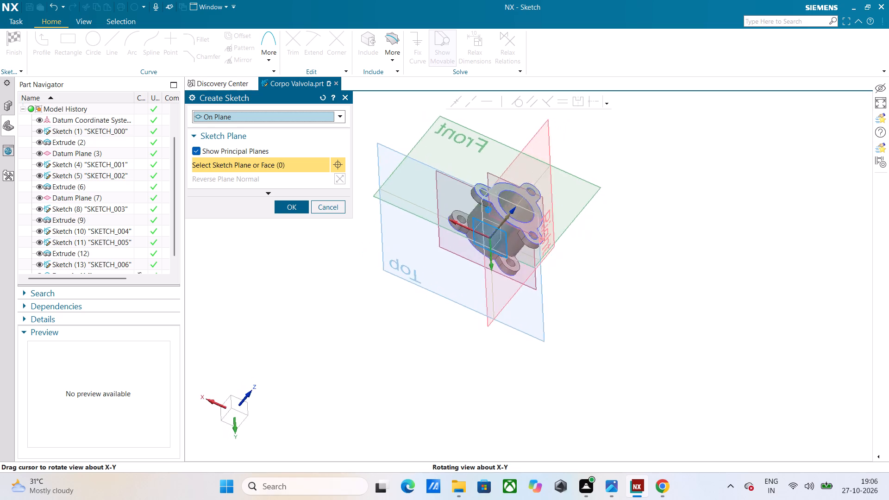
middle_click_drag(491, 348, 482, 410)
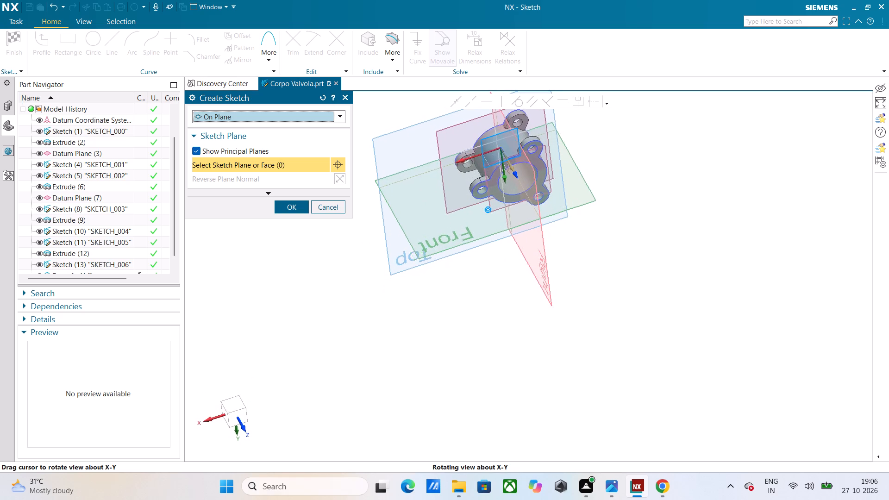
middle_click_drag(482, 410, 520, 376)
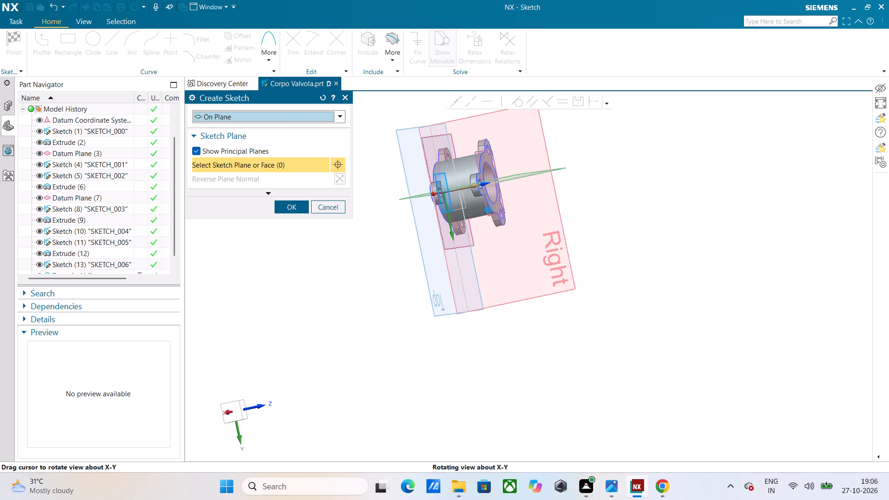
middle_click_drag(520, 376, 520, 375)
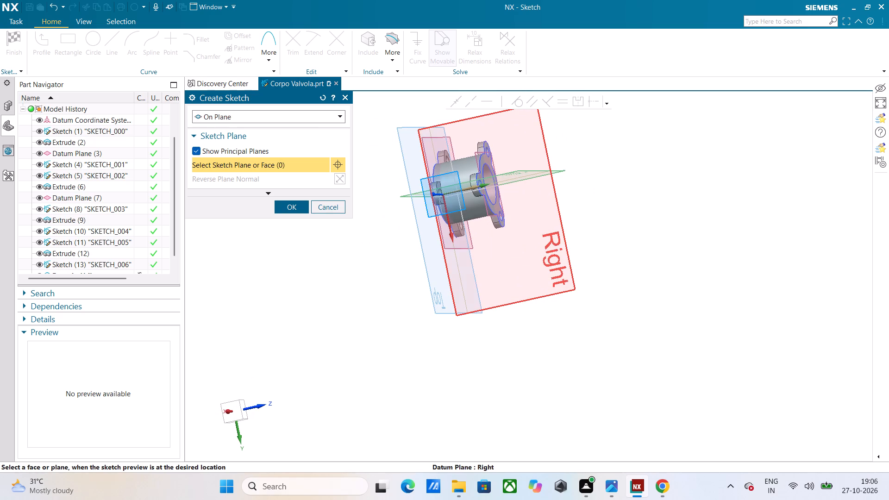
left_click(569, 282)
left_click(293, 211)
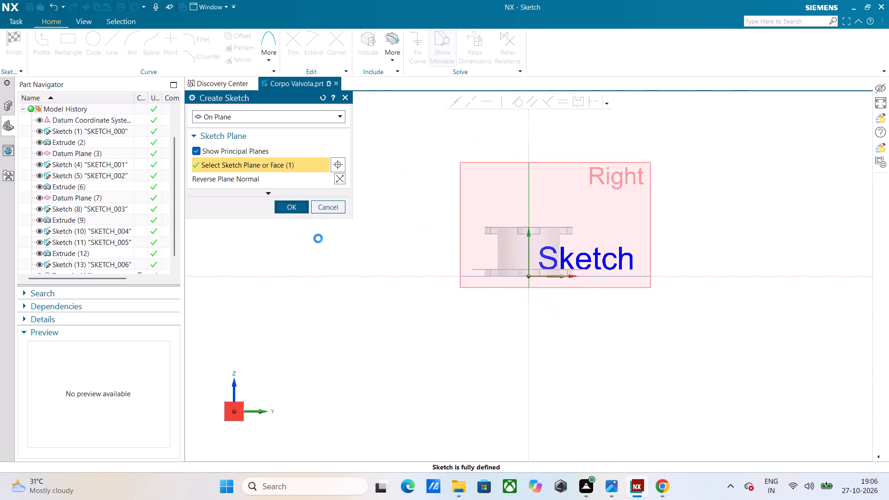
Sketch a 51 mm diameter circle centred on the vertical axis at XC 0, YC 28.5, and finish the sketch.
scroll(527, 257, "up", 3)
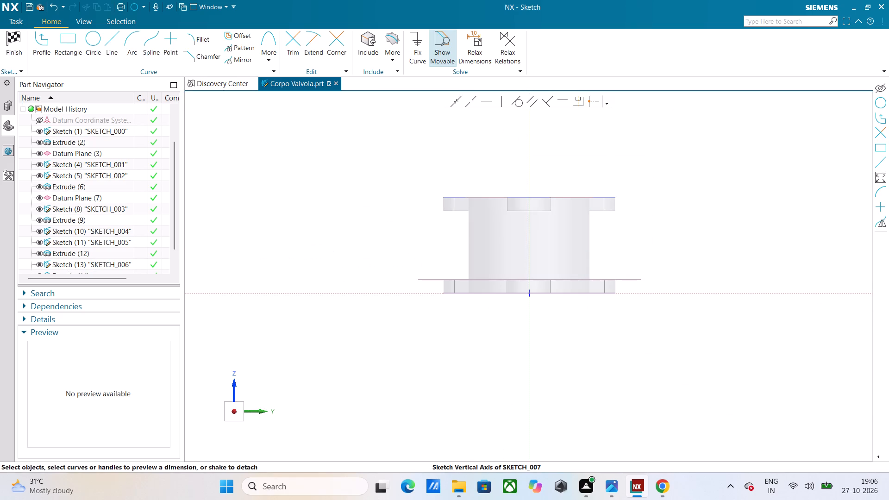
middle_click_drag(529, 259, 530, 267)
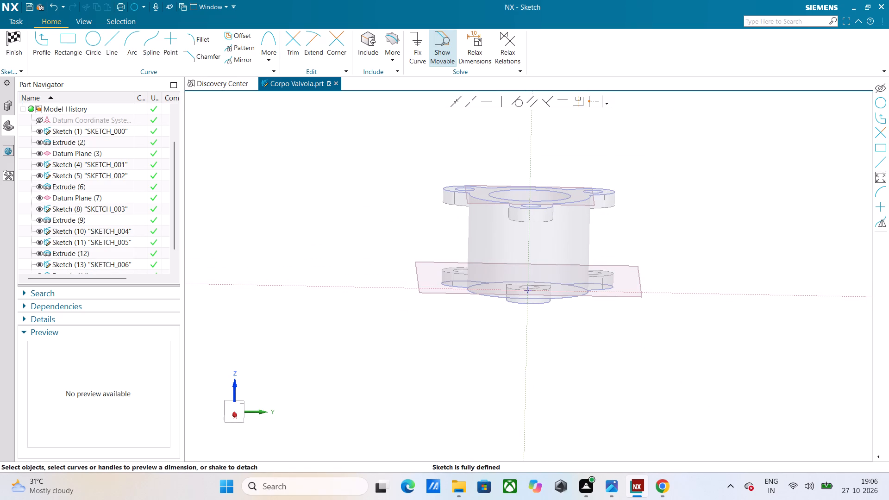
left_click(232, 410)
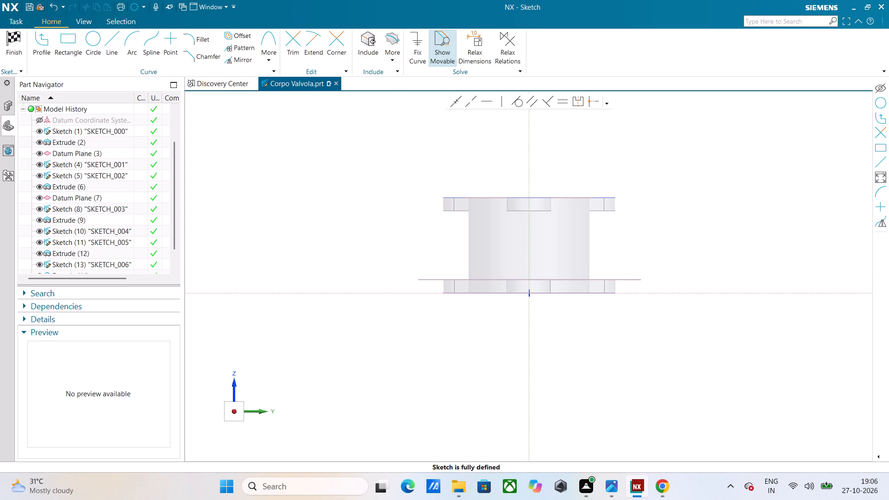
scroll(507, 248, "up", 1)
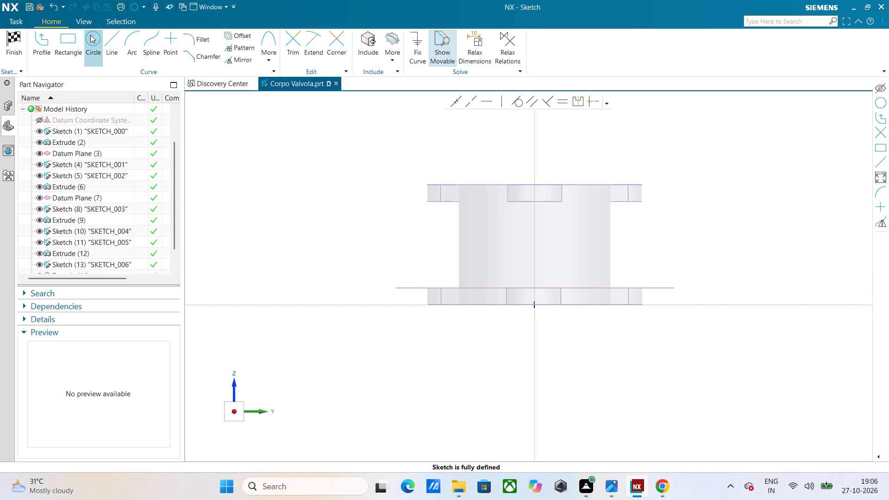
left_click(98, 41)
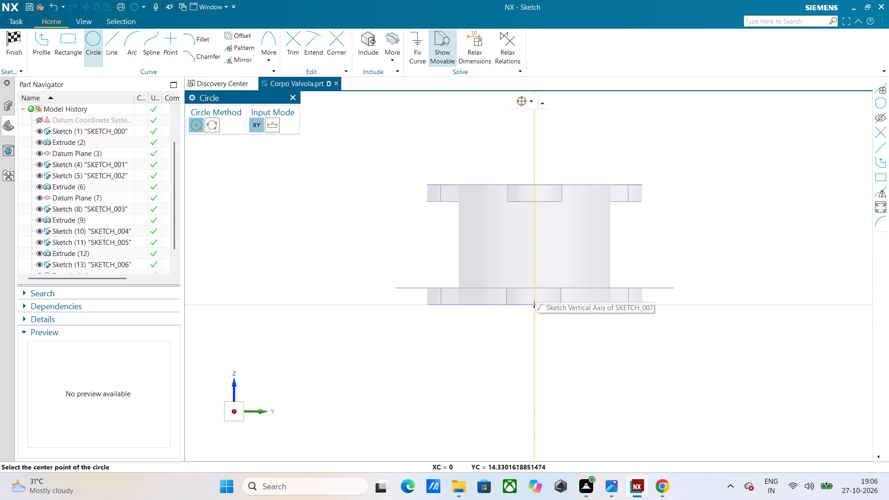
key("Return")
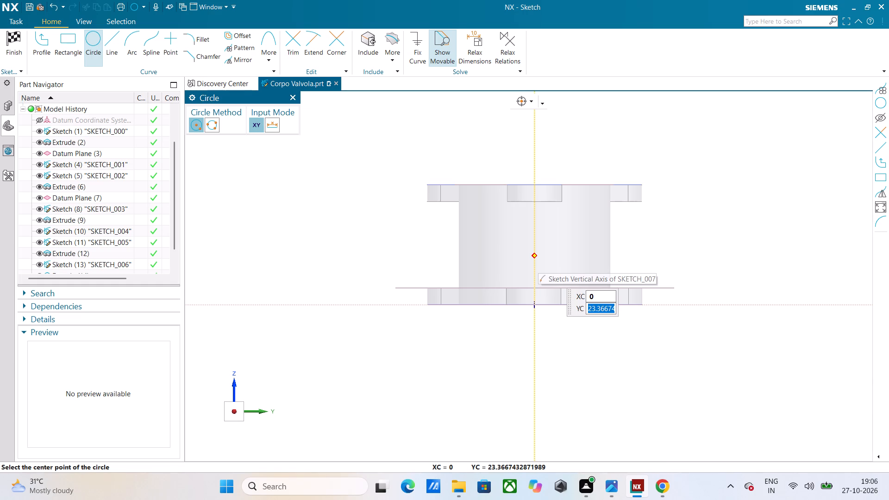
type("25")
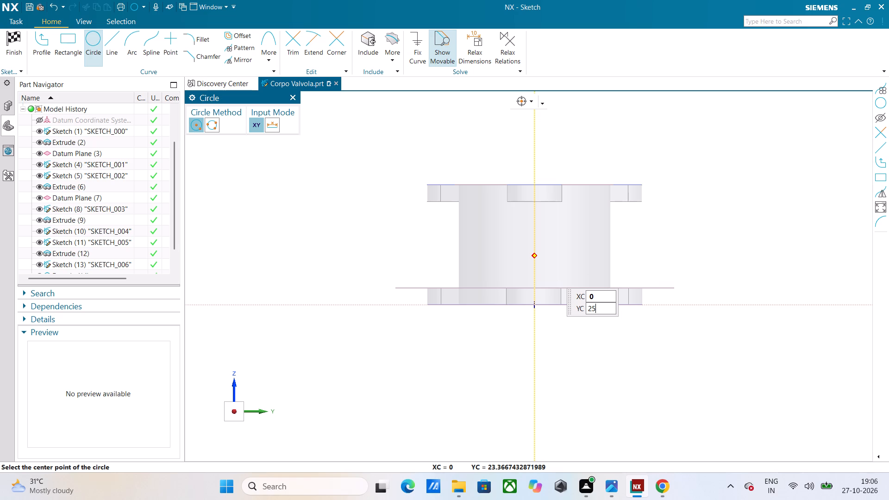
key("BackSpace")
key("BackSpace")
type("28.5")
key("Return")
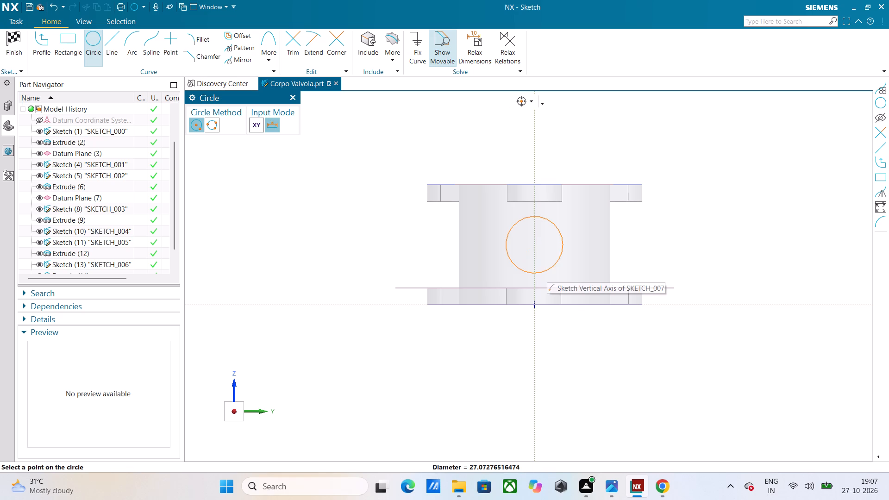
type("51")
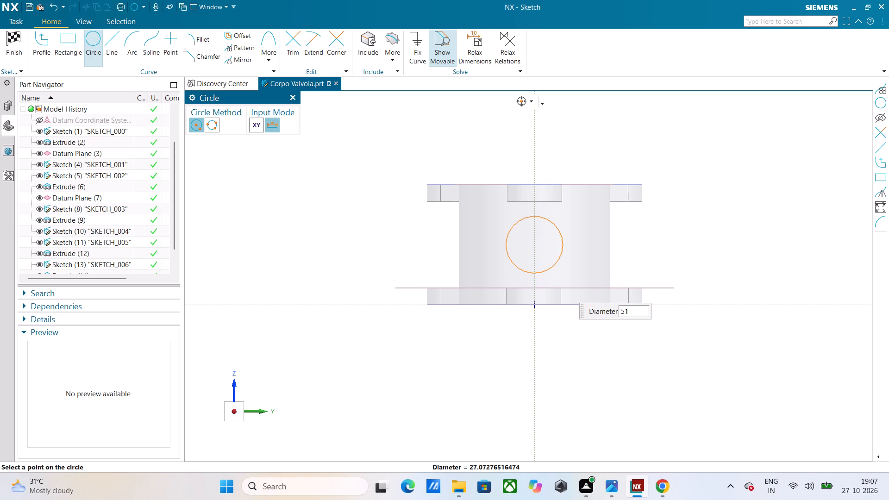
key("Return")
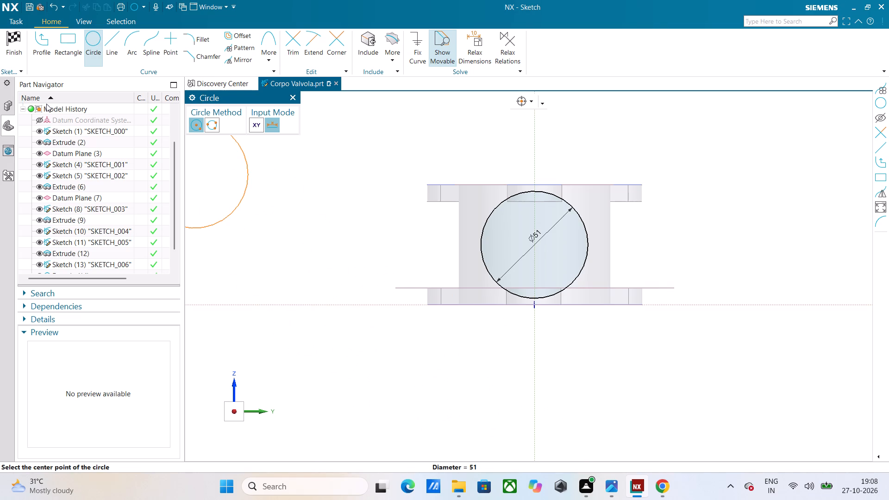
left_click(8, 42)
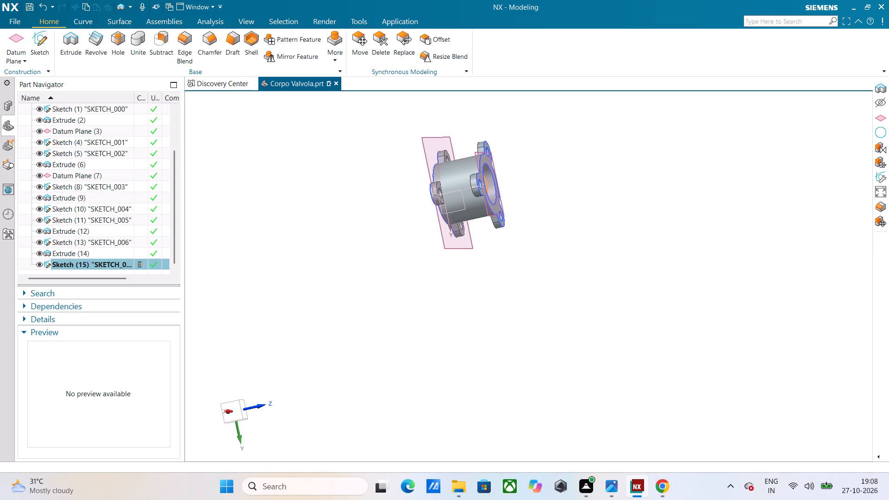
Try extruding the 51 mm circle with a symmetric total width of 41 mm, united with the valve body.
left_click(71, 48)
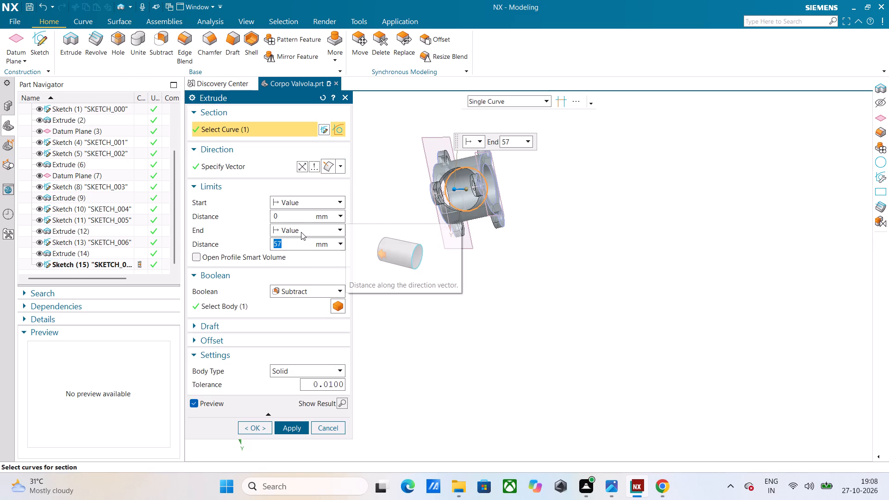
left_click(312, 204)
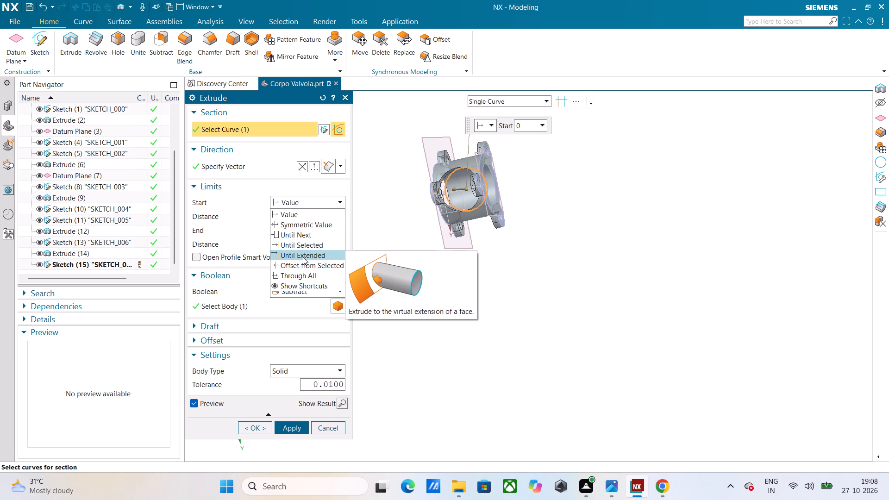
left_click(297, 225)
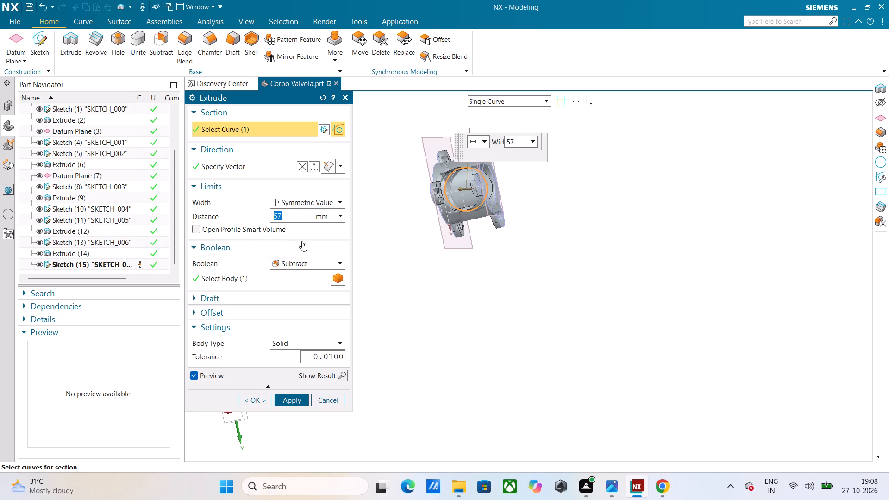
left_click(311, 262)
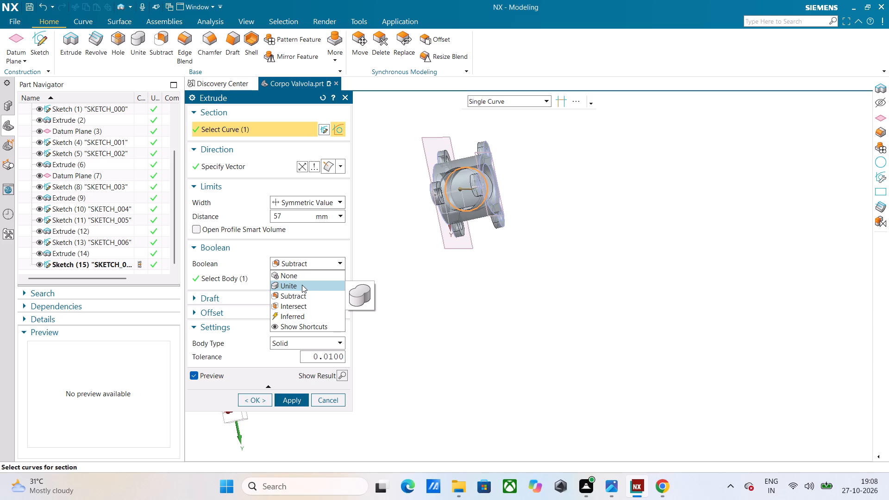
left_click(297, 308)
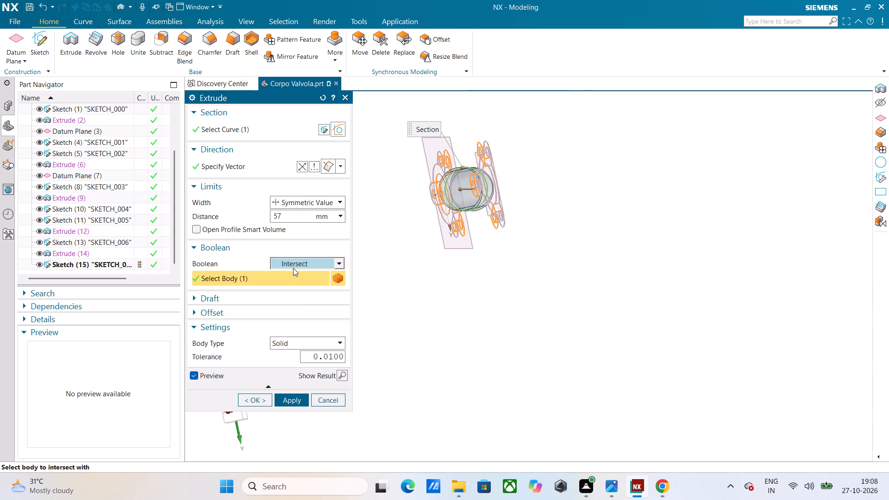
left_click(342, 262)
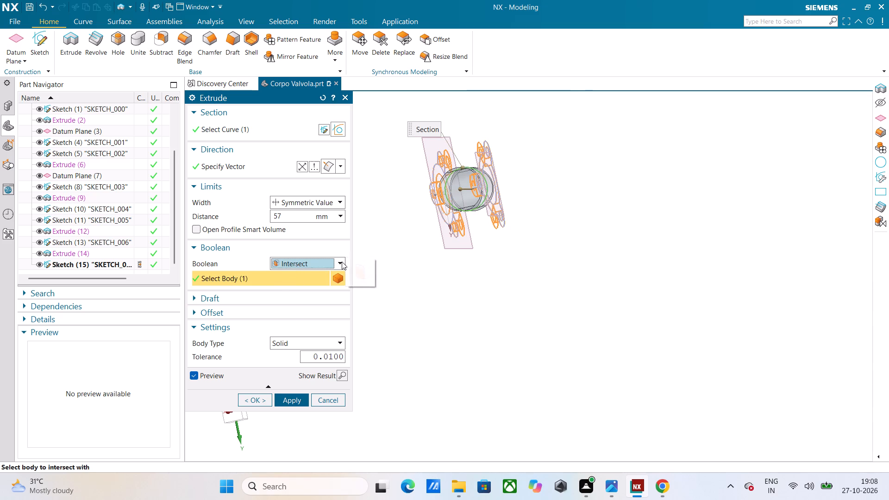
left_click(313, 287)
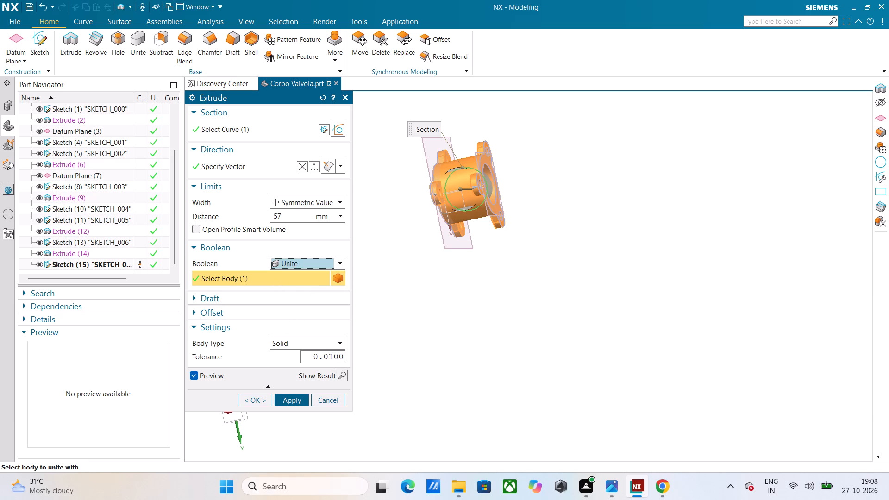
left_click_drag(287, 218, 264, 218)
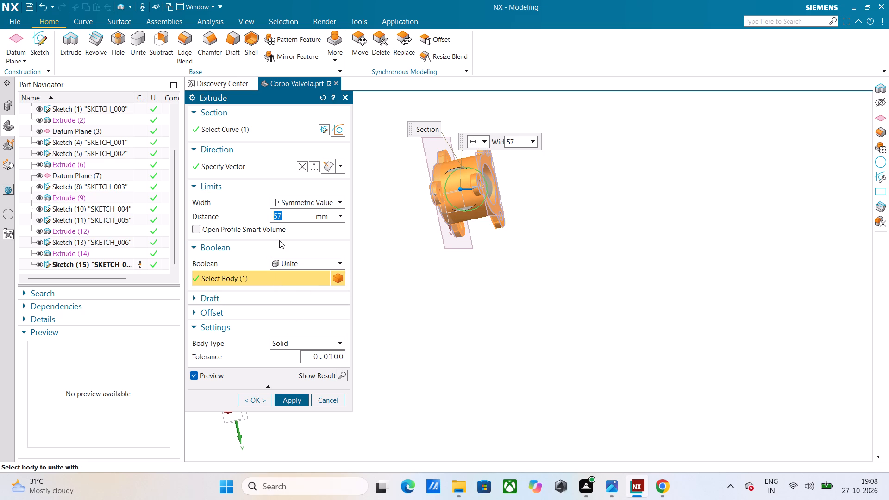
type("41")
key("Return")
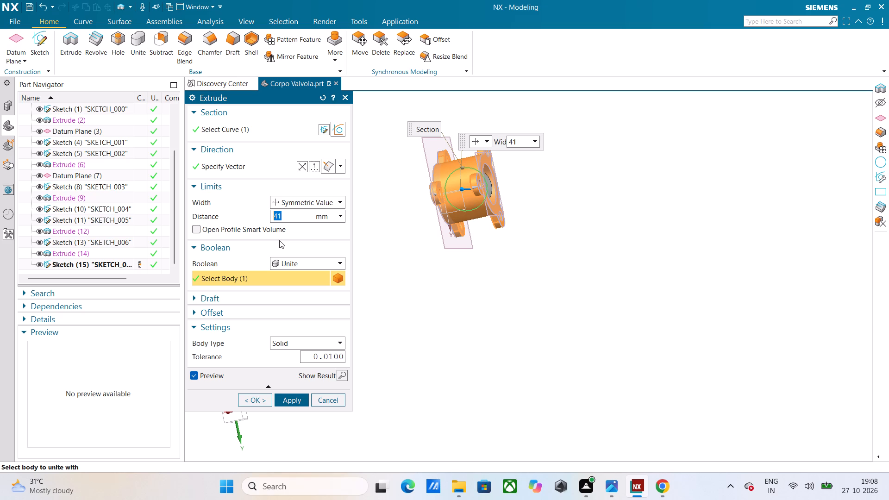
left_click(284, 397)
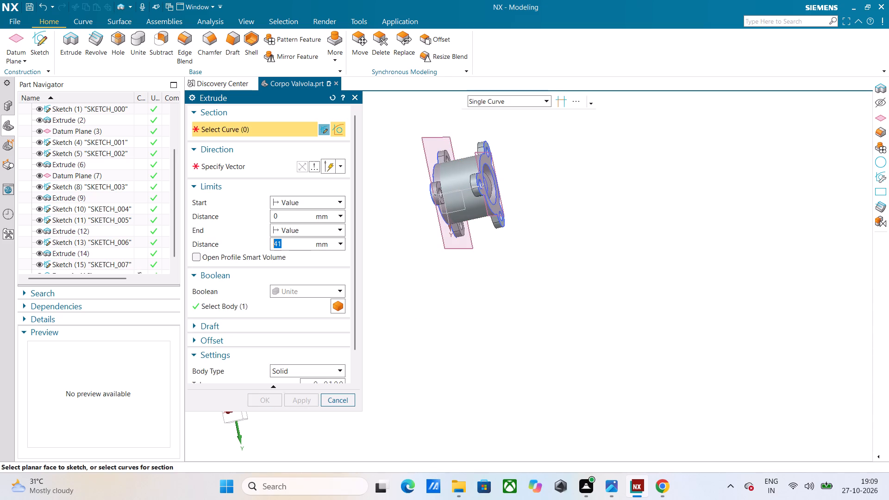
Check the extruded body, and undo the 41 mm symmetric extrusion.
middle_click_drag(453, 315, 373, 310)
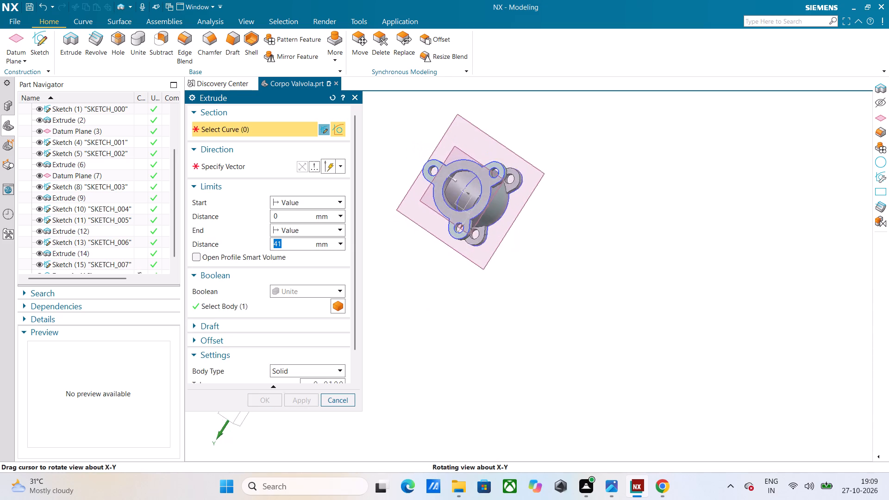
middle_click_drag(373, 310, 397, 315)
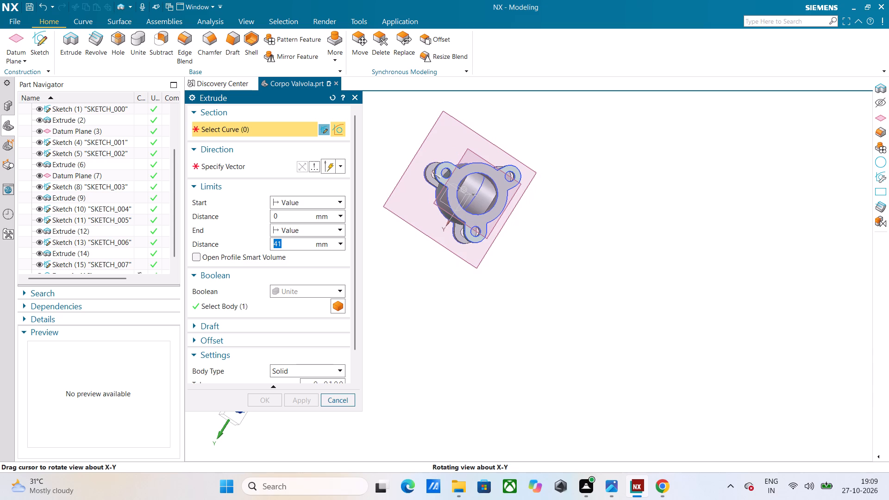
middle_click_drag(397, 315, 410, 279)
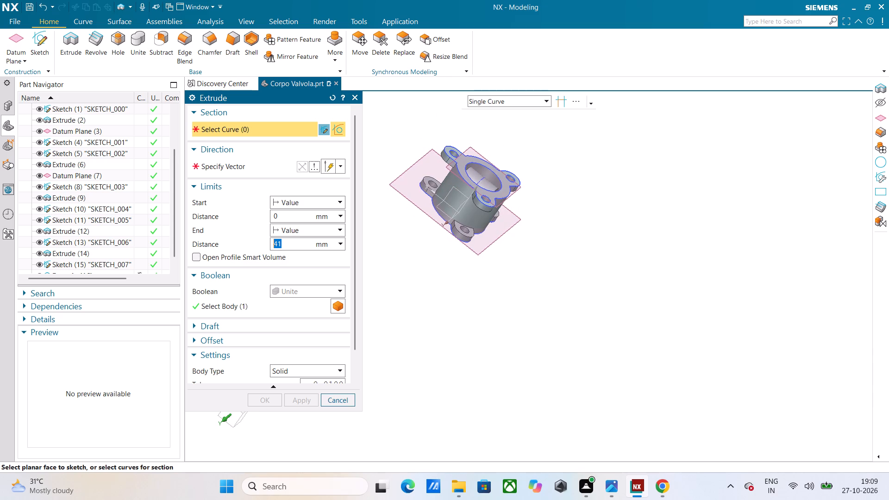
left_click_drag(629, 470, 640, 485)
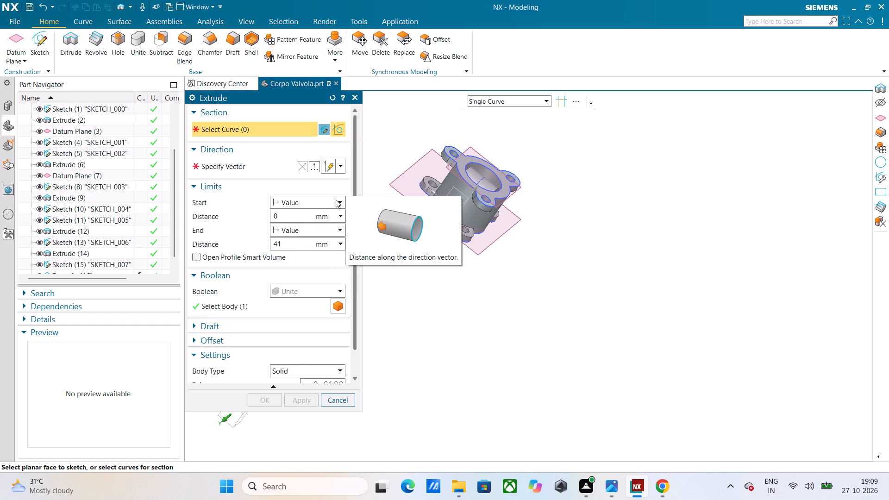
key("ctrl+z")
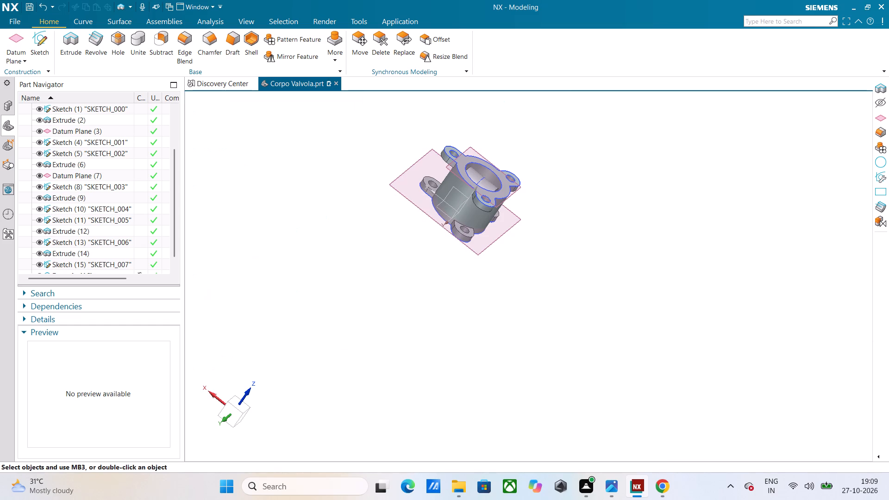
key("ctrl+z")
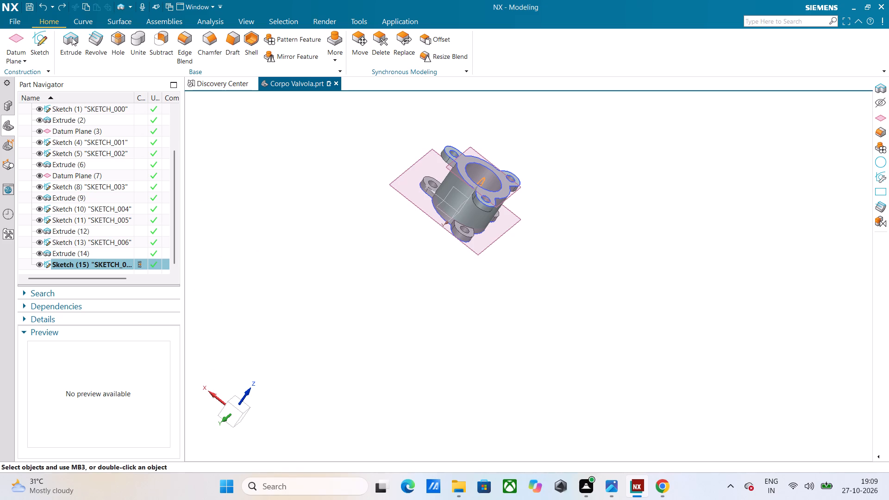
Extrude the 51 mm circle with a symmetric total width of 82 mm, uniting it with the valve body.
left_click(72, 37)
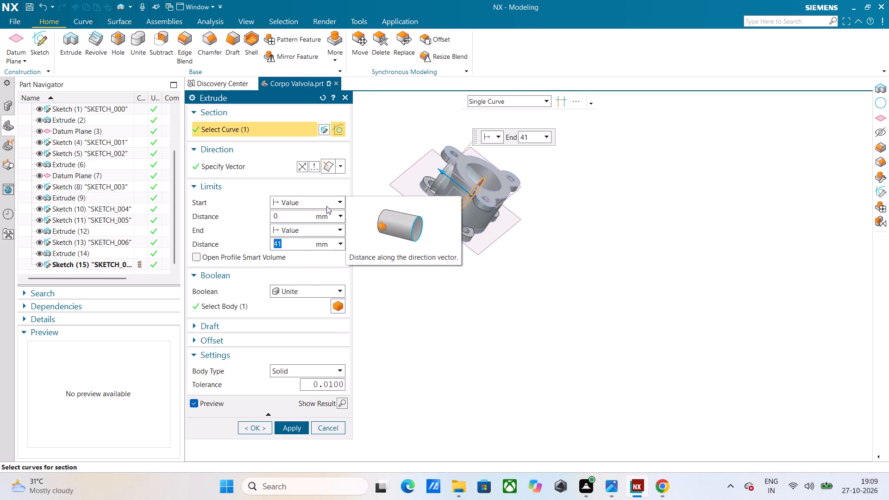
left_click(326, 206)
left_click(303, 225)
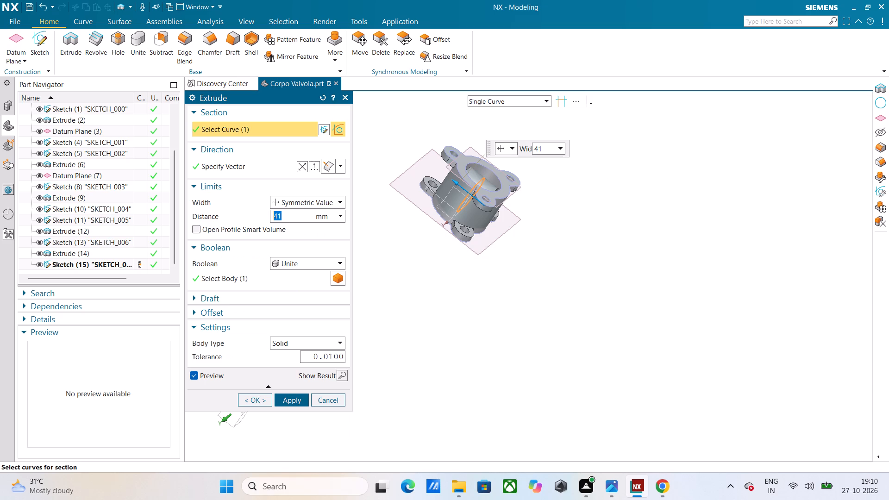
key("8")
key("2")
left_click(292, 406)
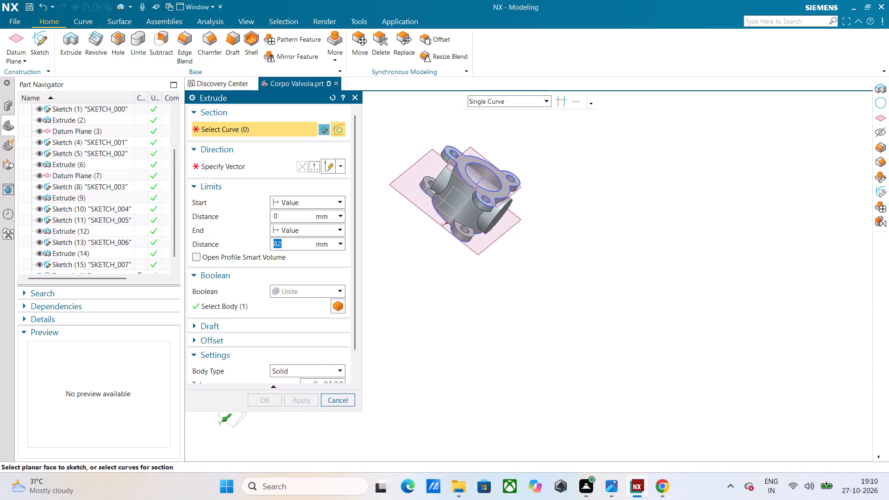
middle_click_drag(434, 388, 458, 412)
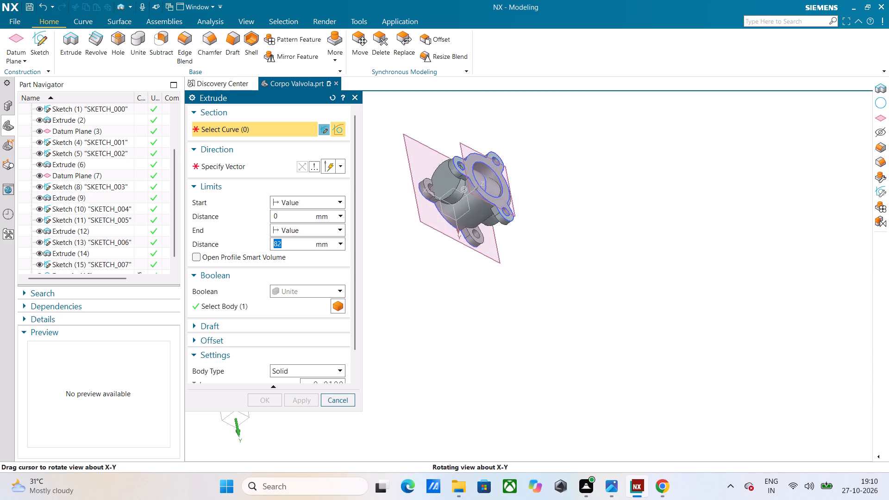
middle_click_drag(458, 412, 441, 435)
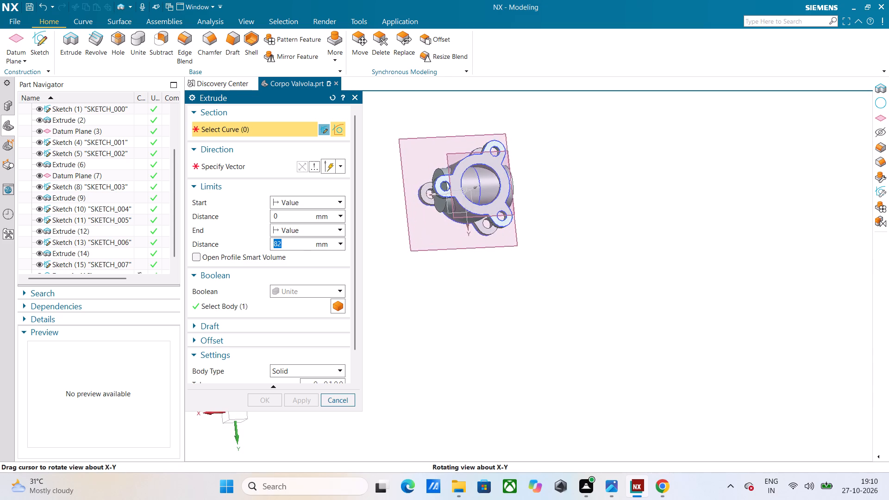
middle_click_drag(441, 435, 438, 435)
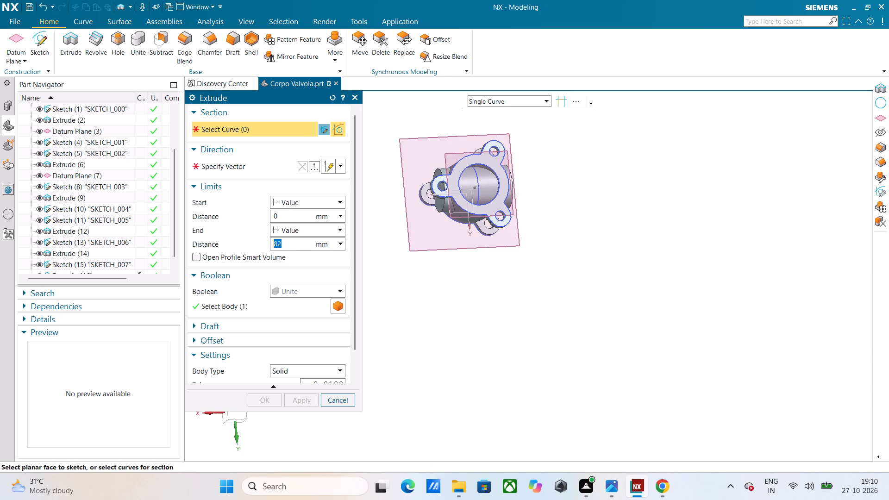
middle_click_drag(438, 430, 434, 427)
middle_click_drag(434, 427, 380, 408)
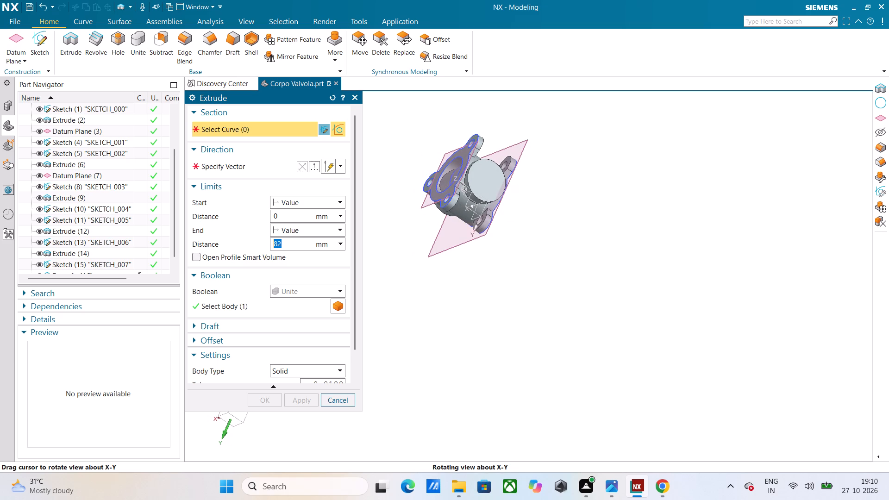
middle_click_drag(380, 408, 375, 413)
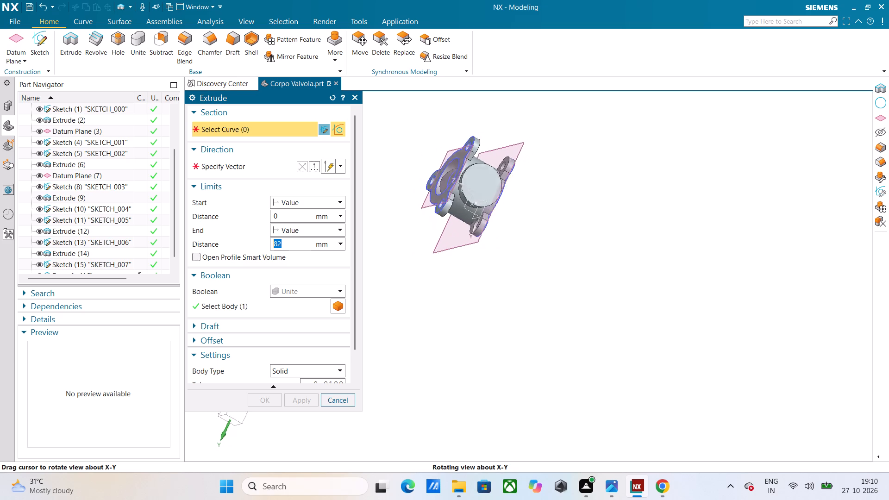
middle_click_drag(375, 413, 416, 415)
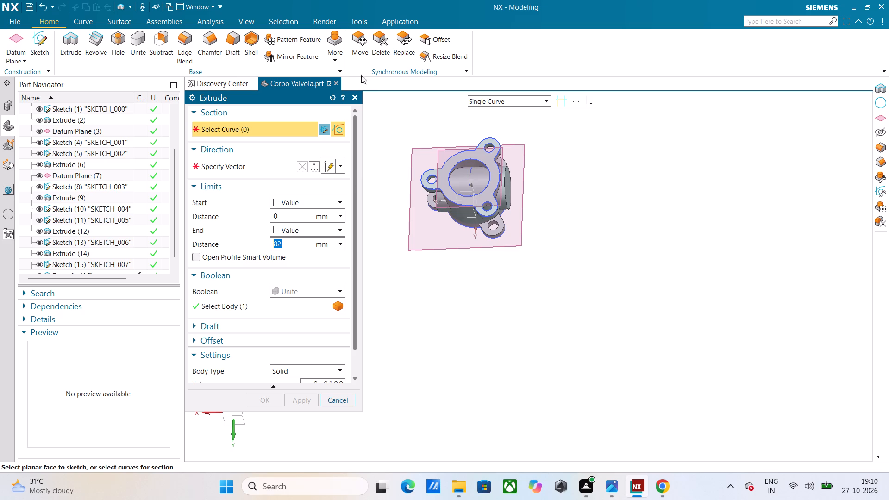
left_click(355, 99)
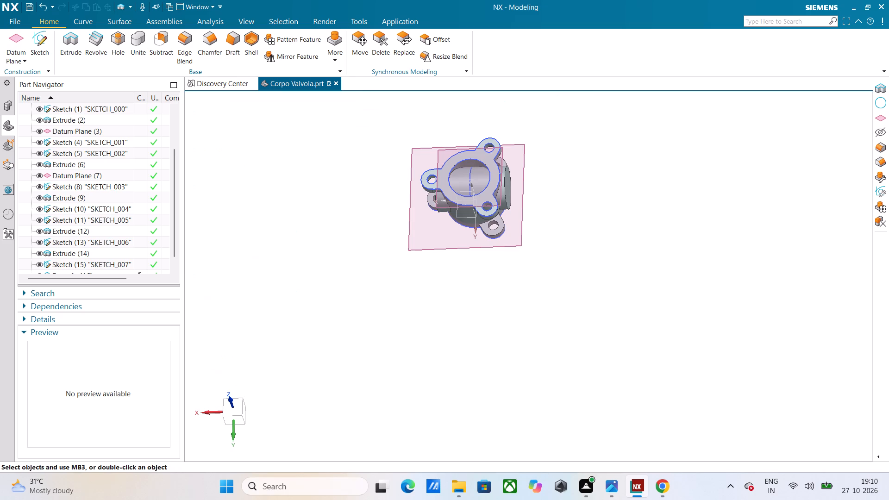
Create a datum plane at 0 mm distance from the cross cylinder's circular end face.
middle_click_drag(547, 205, 497, 204)
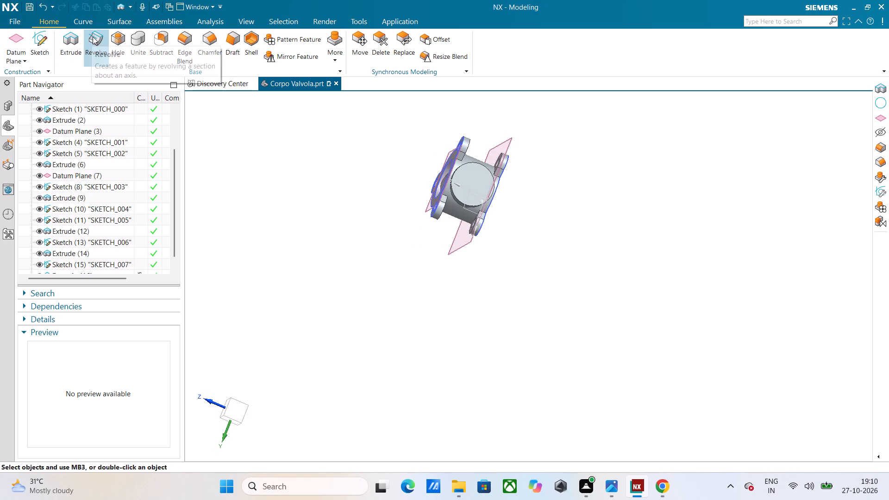
left_click(7, 42)
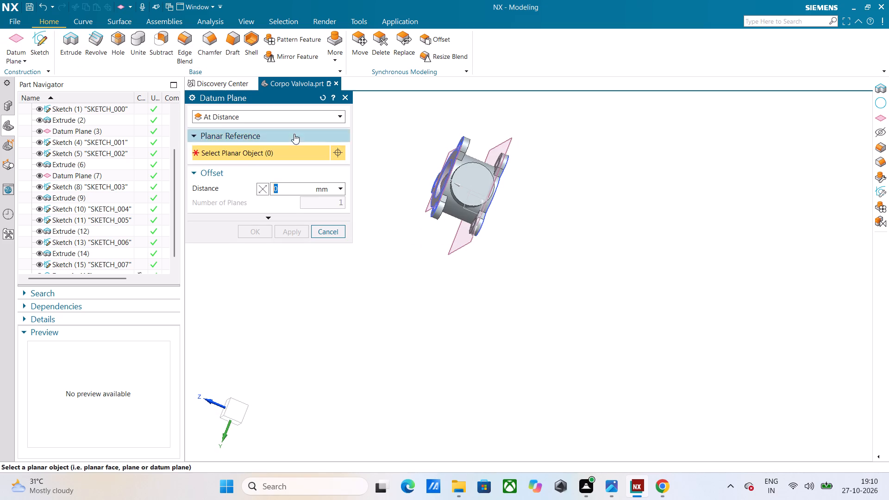
left_click(464, 181)
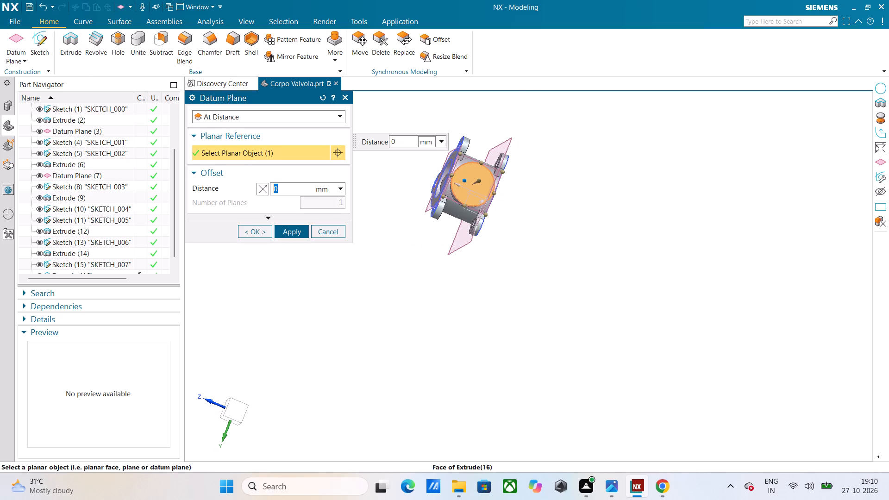
left_click(286, 230)
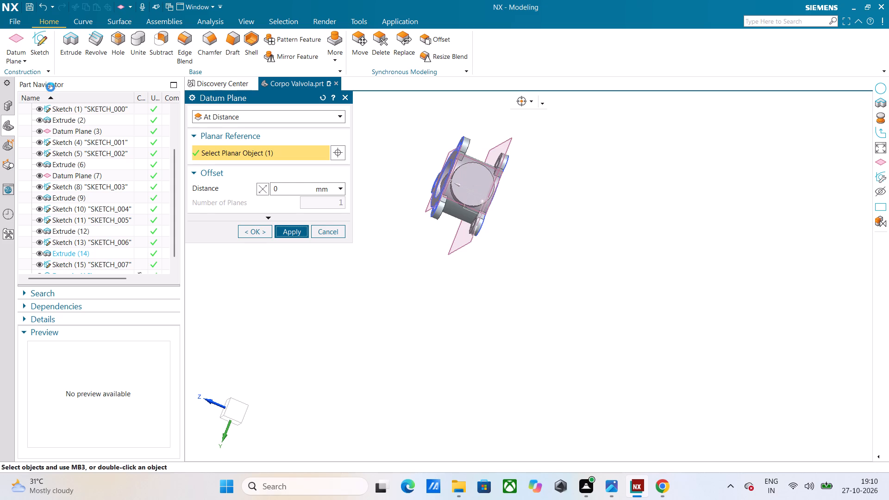
Create a sketch on the cross cylinder's circular end face.
left_click(43, 39)
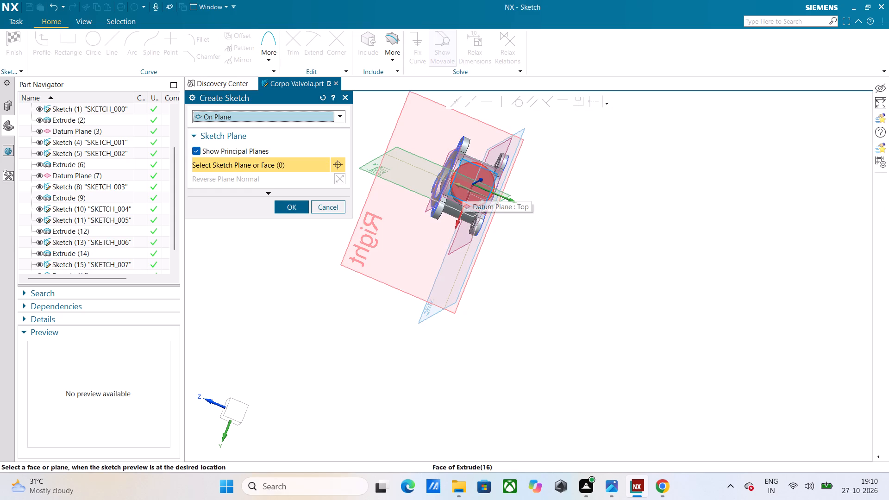
left_click(462, 189)
left_click(299, 206)
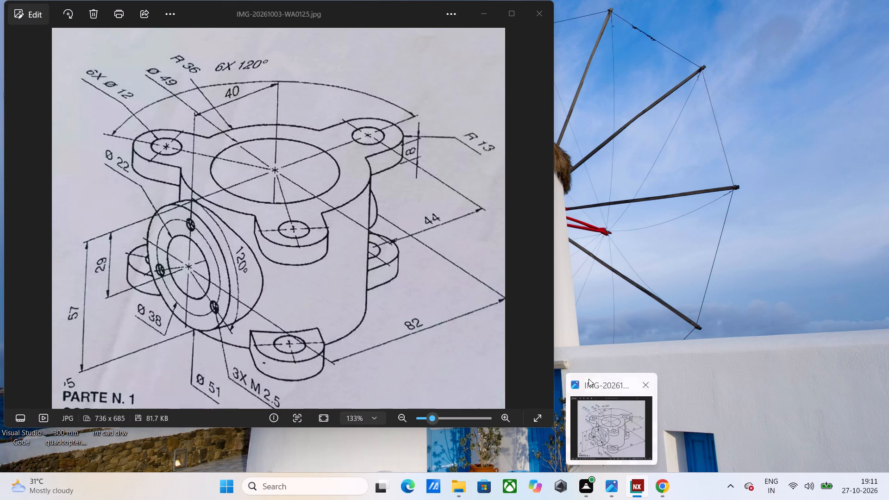
Sketch a 38 mm diameter circle centred on the sketch origin of the cross cylinder's end face.
left_click(96, 44)
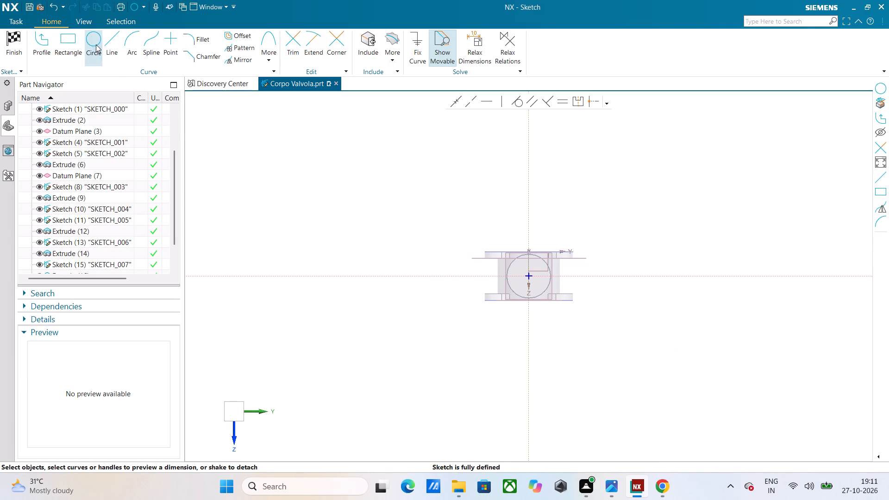
scroll(525, 279, "up", 3)
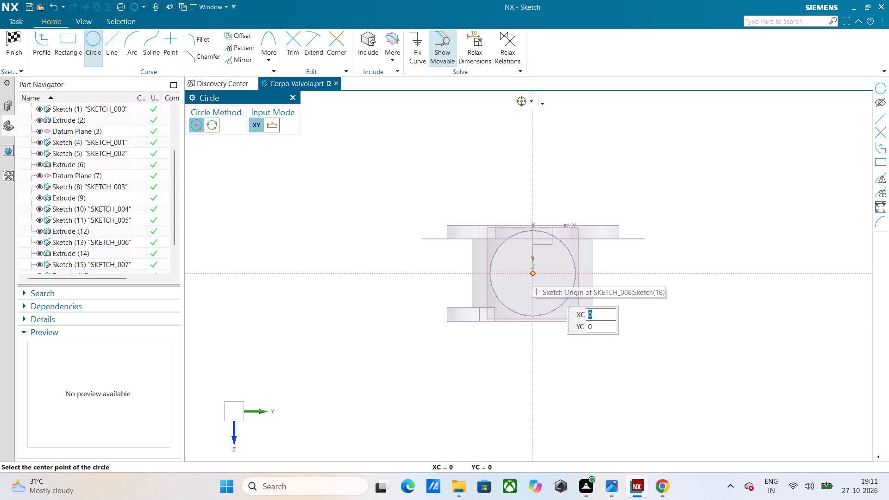
left_click(534, 274)
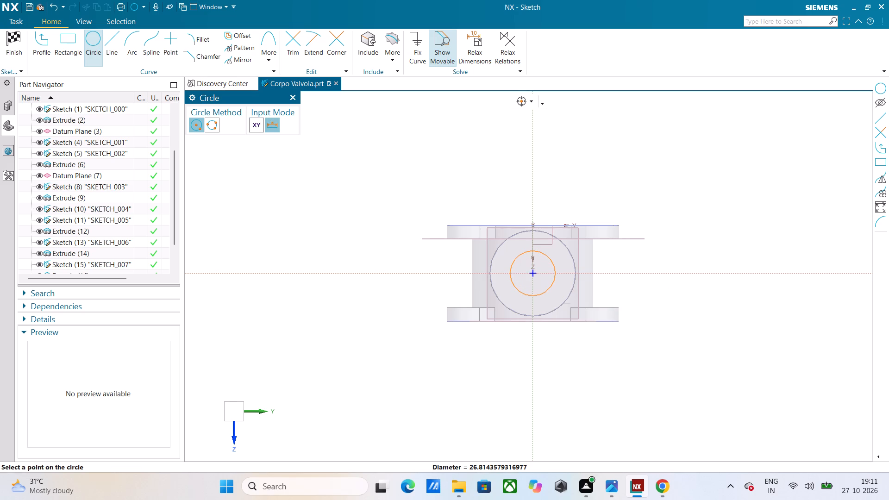
type("38")
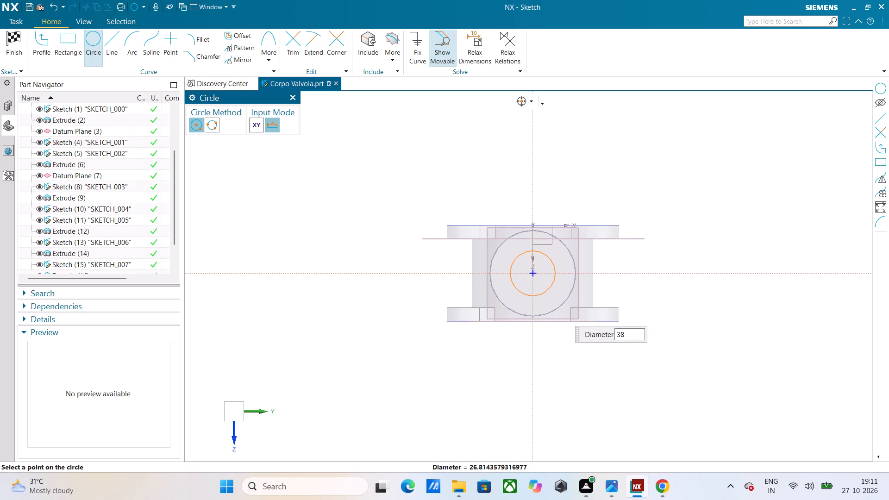
key("Return")
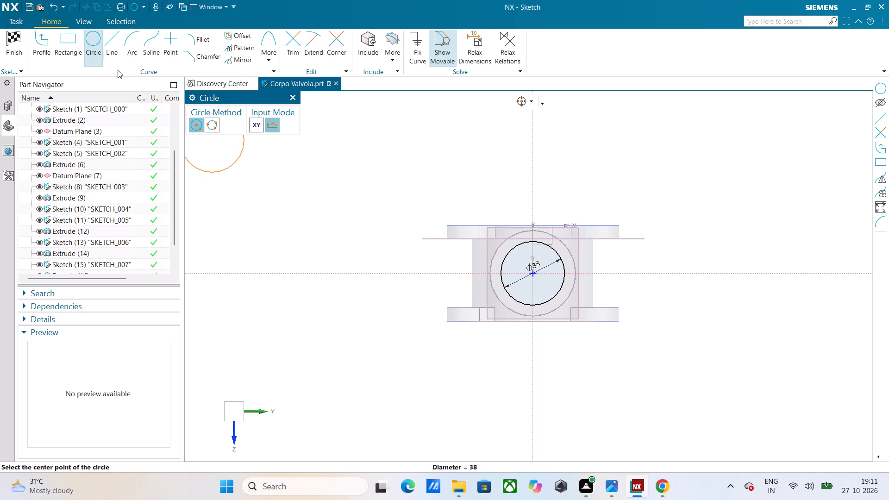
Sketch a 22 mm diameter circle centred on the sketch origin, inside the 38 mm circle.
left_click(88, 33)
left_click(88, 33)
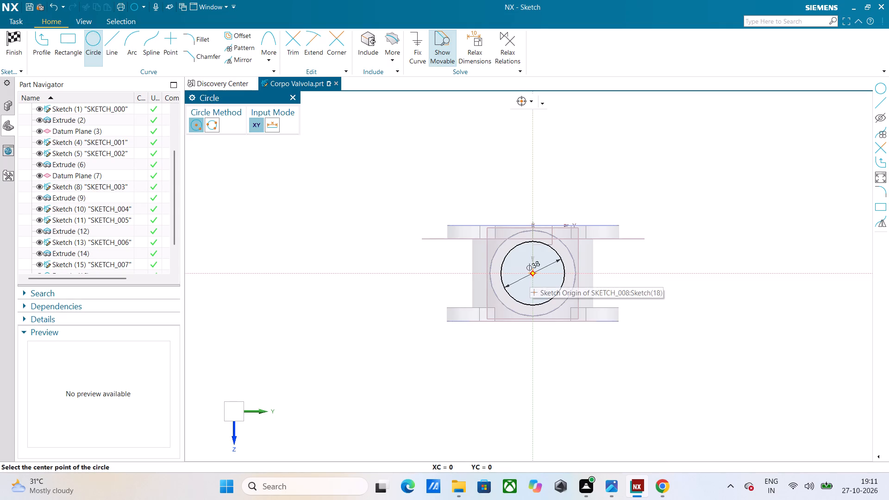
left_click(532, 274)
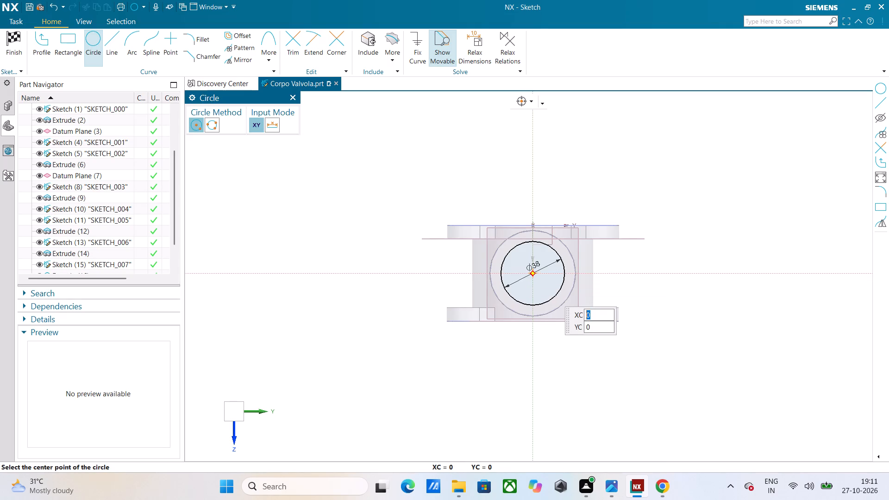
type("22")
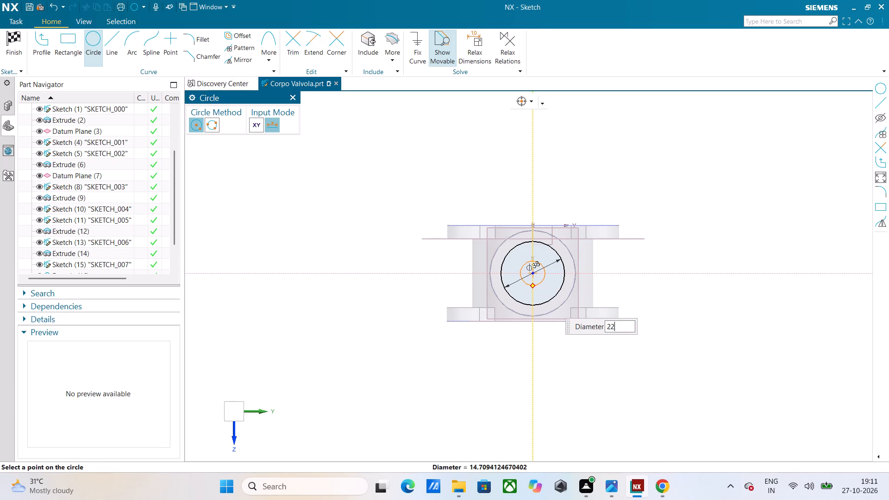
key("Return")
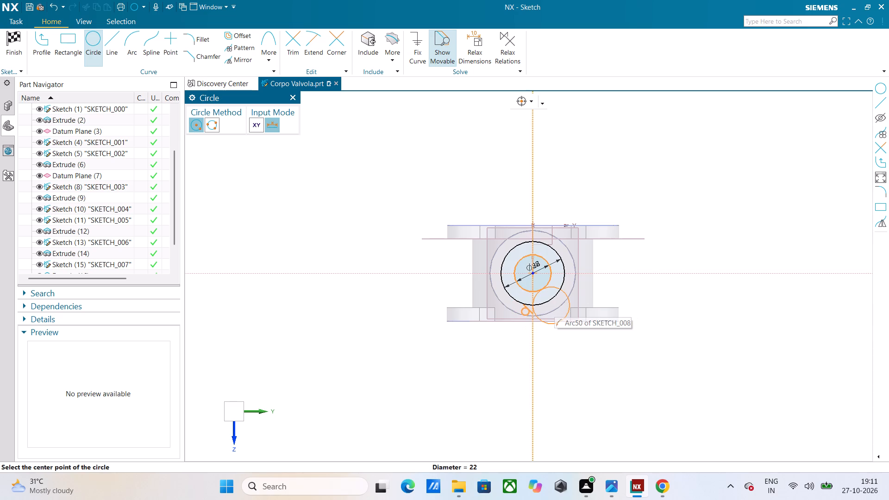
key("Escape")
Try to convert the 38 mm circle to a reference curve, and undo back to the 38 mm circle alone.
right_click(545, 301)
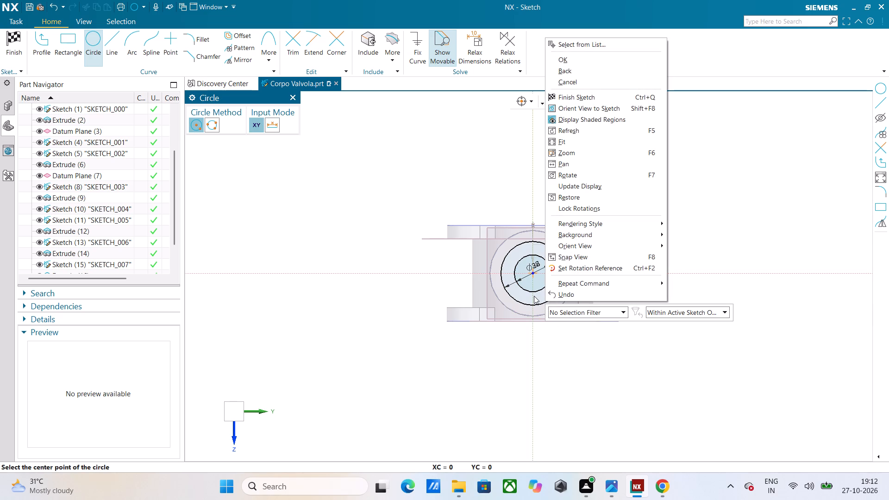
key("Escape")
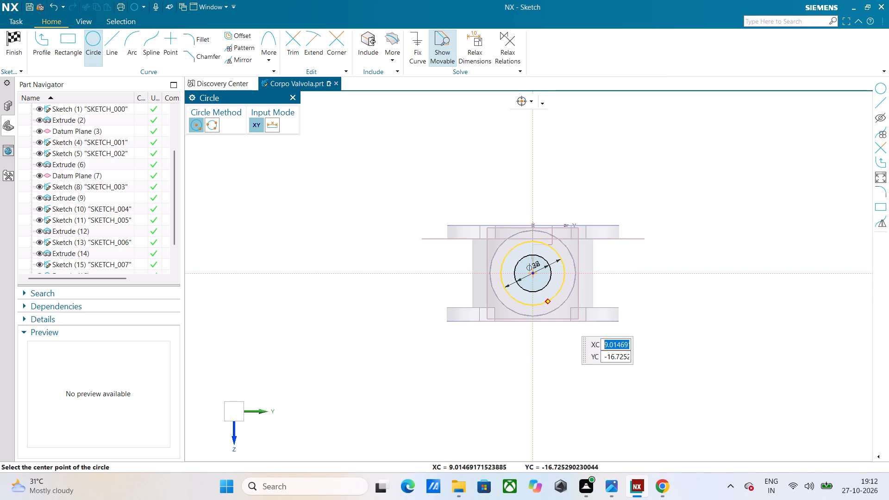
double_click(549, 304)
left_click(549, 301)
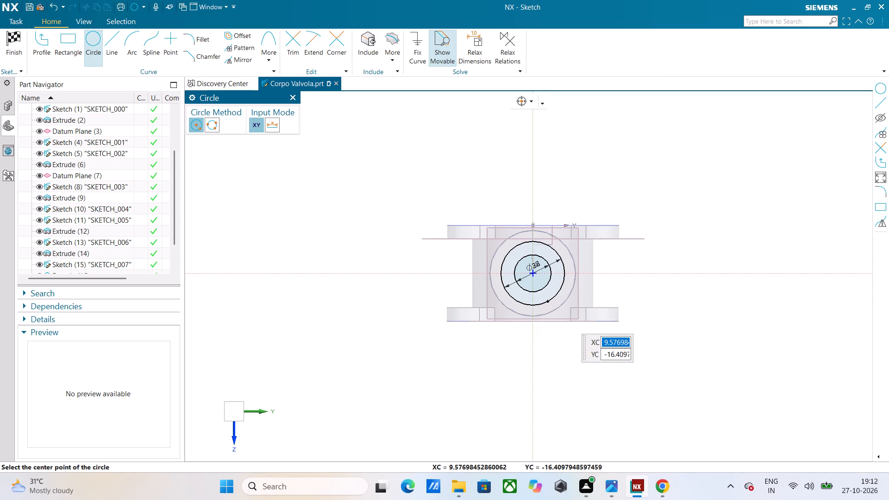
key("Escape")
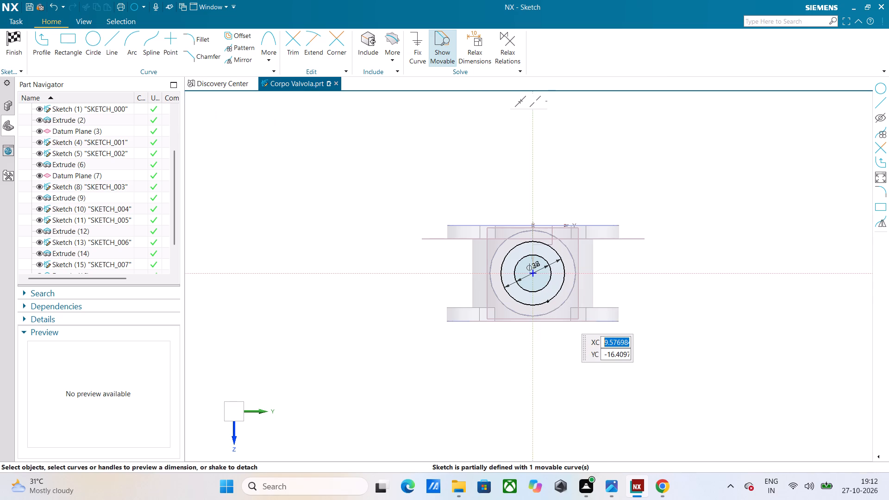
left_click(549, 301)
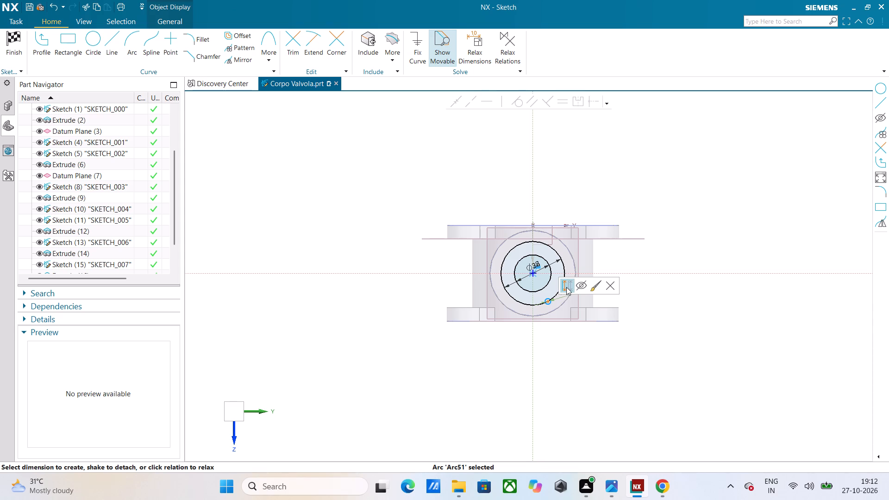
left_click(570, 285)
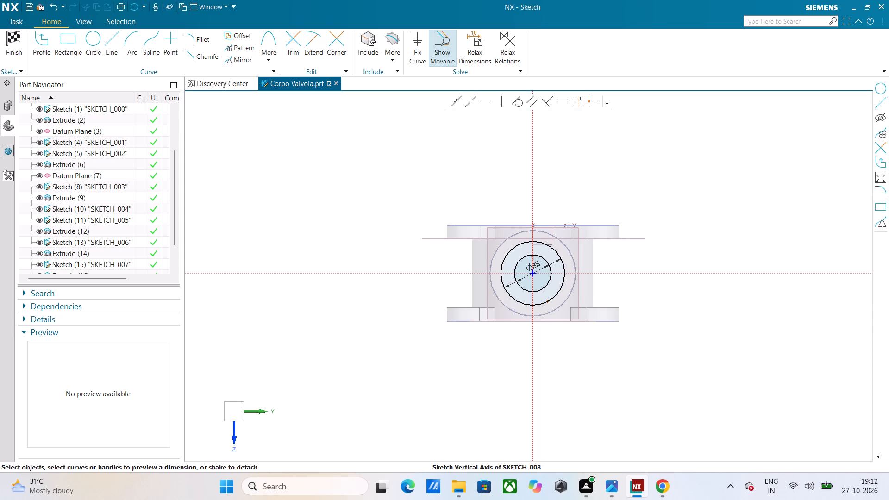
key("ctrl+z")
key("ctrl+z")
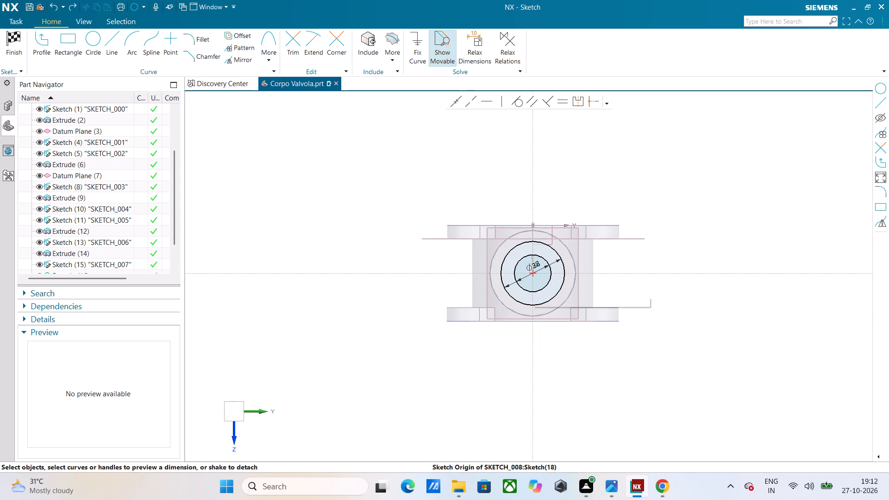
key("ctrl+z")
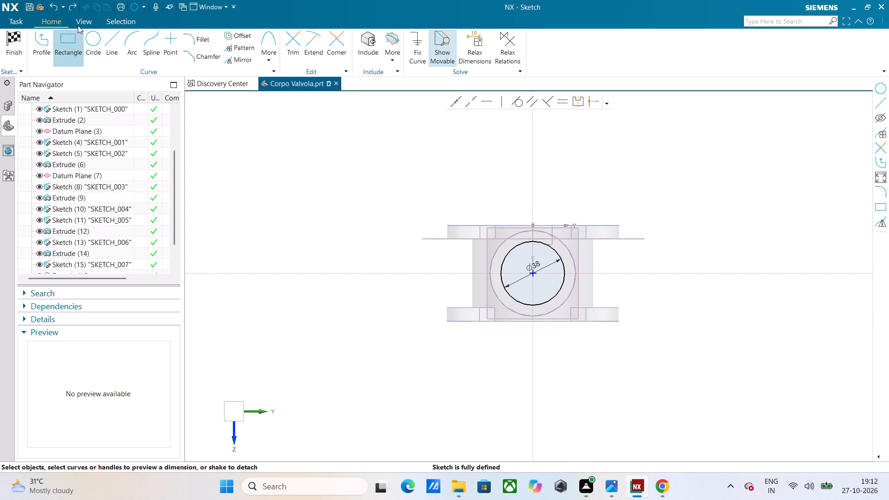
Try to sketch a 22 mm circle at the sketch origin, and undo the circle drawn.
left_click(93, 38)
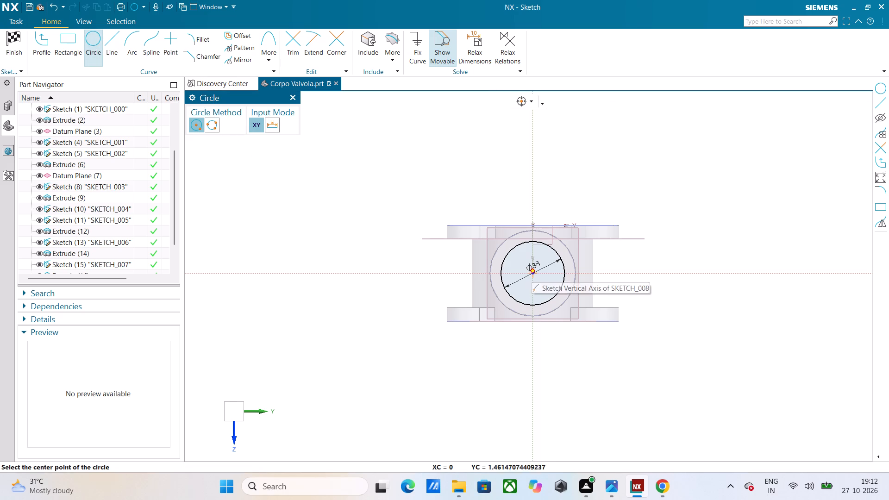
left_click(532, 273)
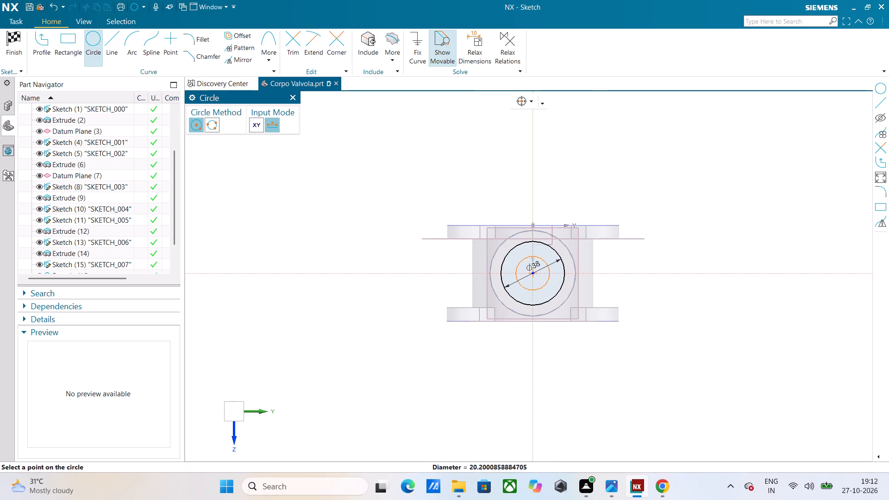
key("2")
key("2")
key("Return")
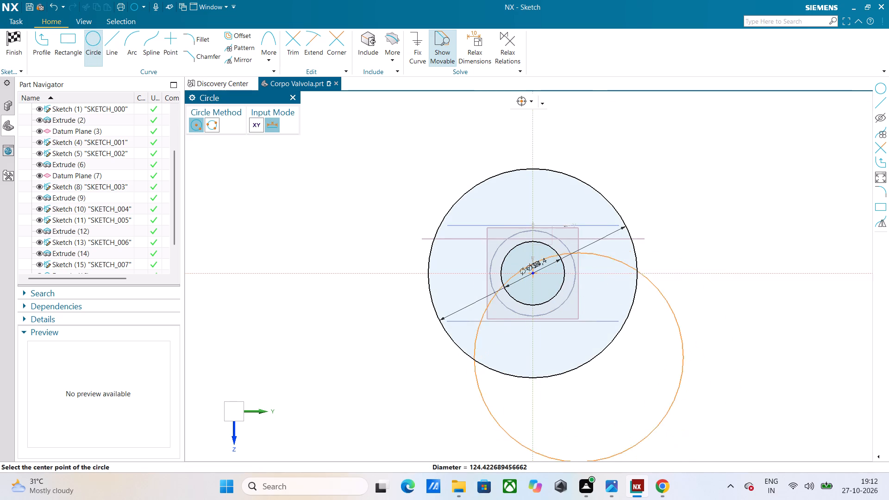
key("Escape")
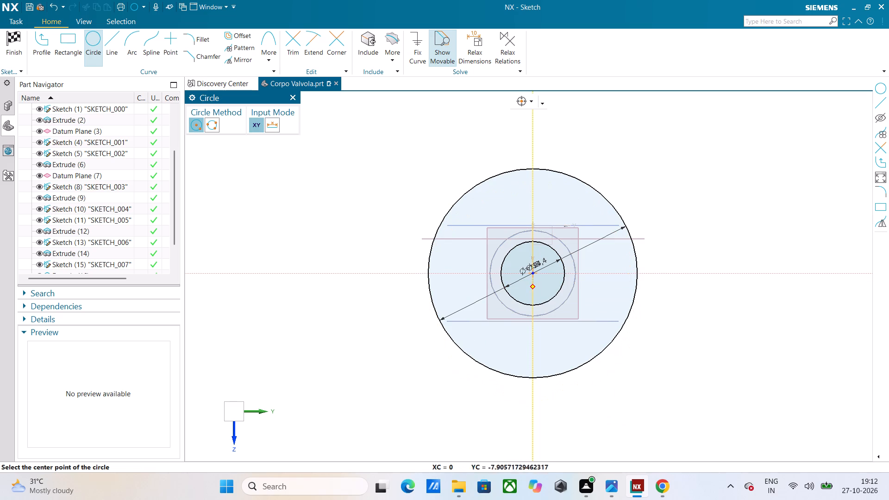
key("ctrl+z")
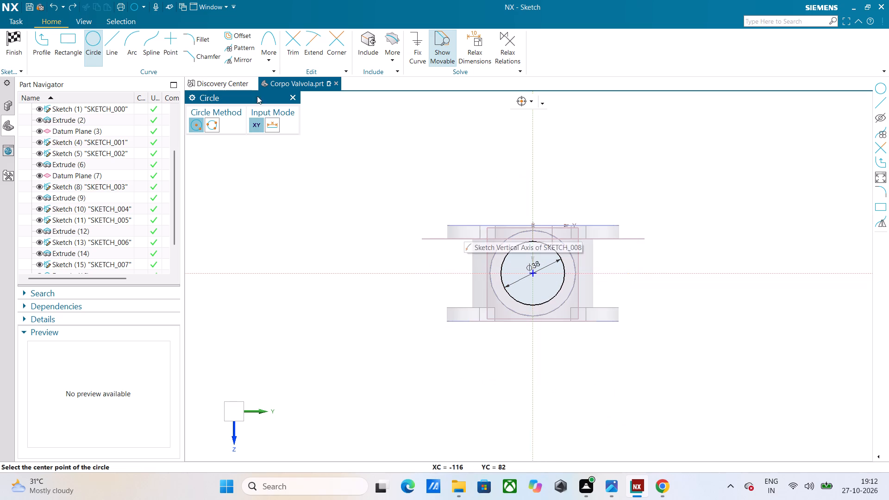
Sketch a 22 mm diameter circle centred on the sketch origin, concentric with the 38 mm circle.
left_click(534, 273)
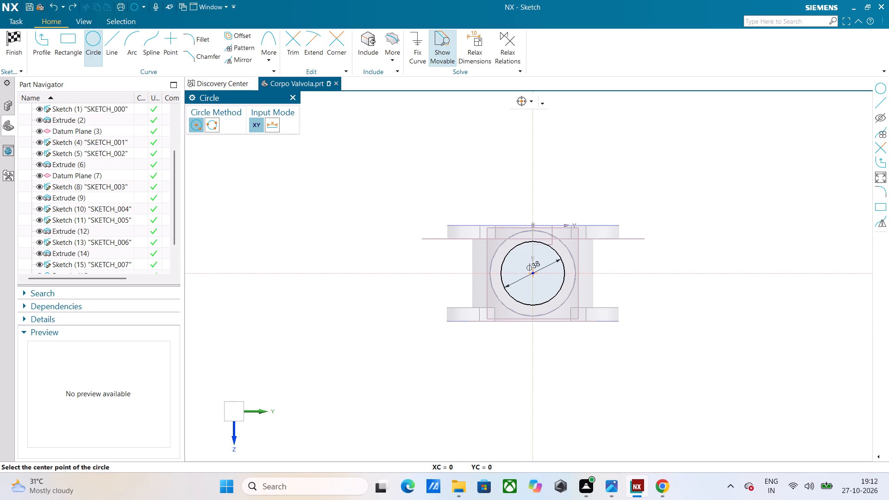
type("22")
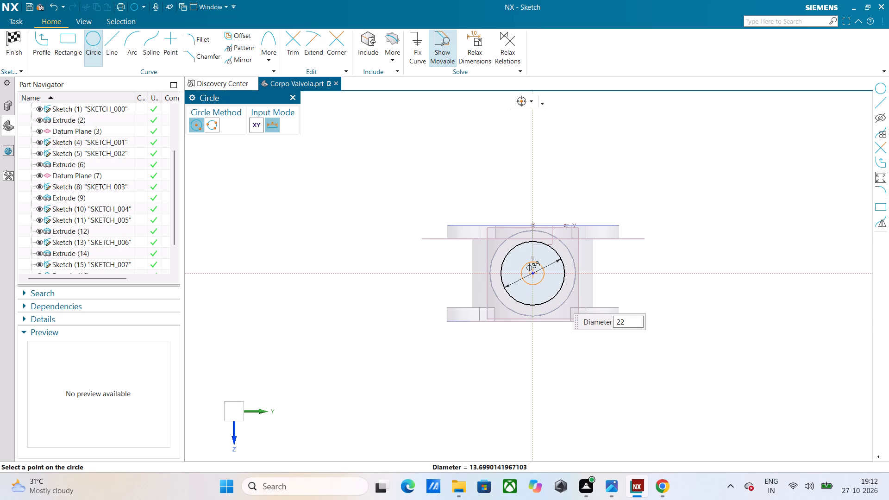
key("Return")
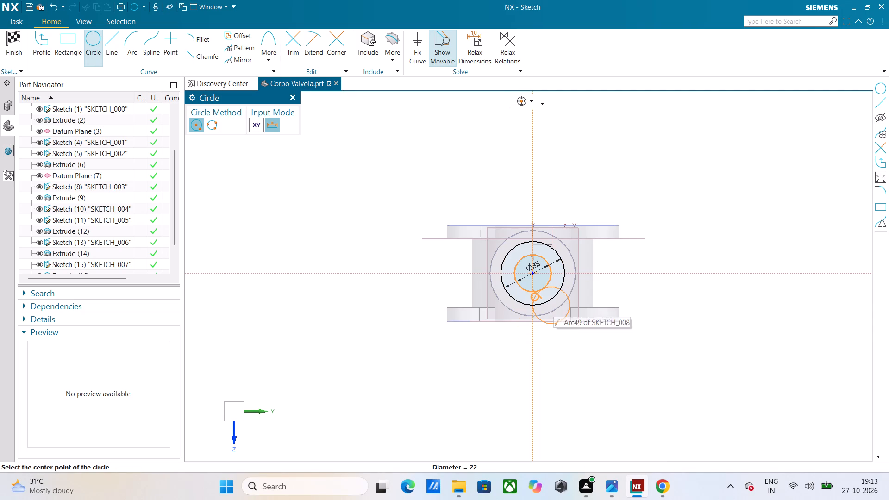
key("Escape")
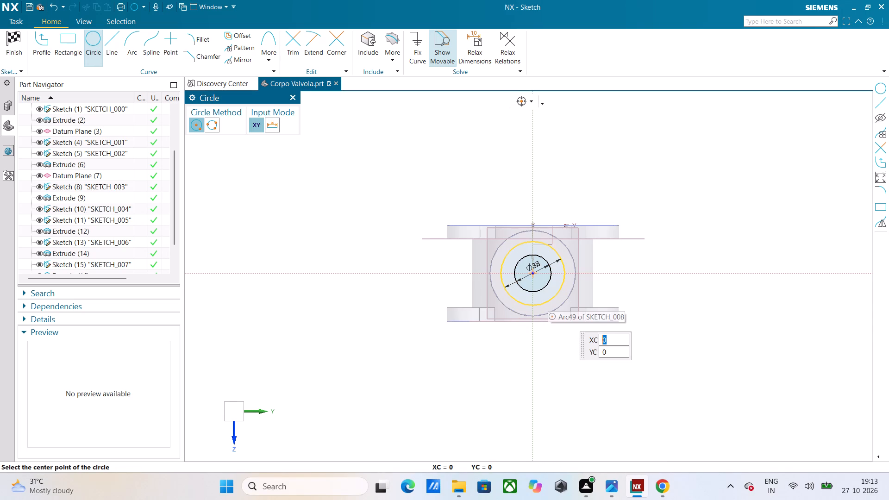
left_click(547, 301)
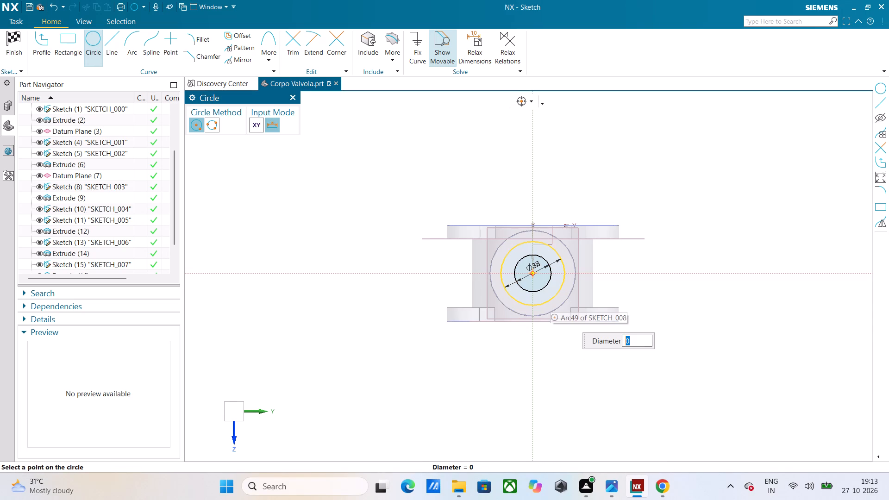
key("Escape")
key("Escape")
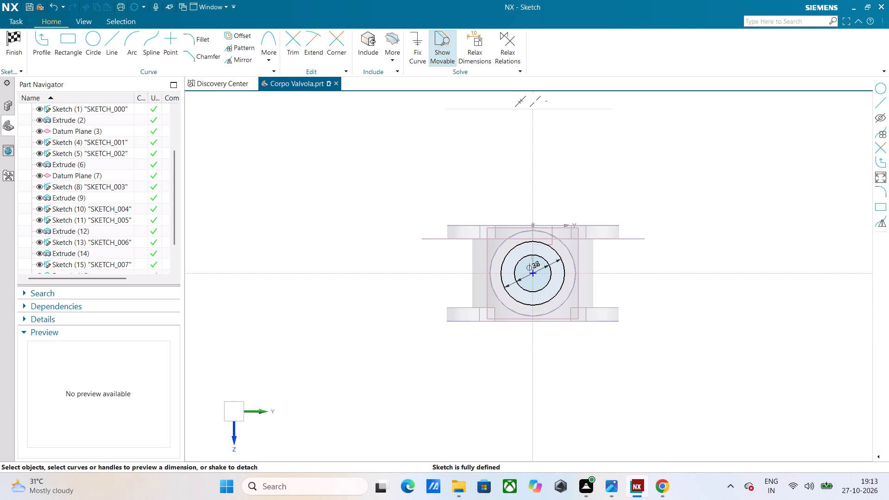
Convert the 38 mm circle to a reference curve.
left_click(550, 300)
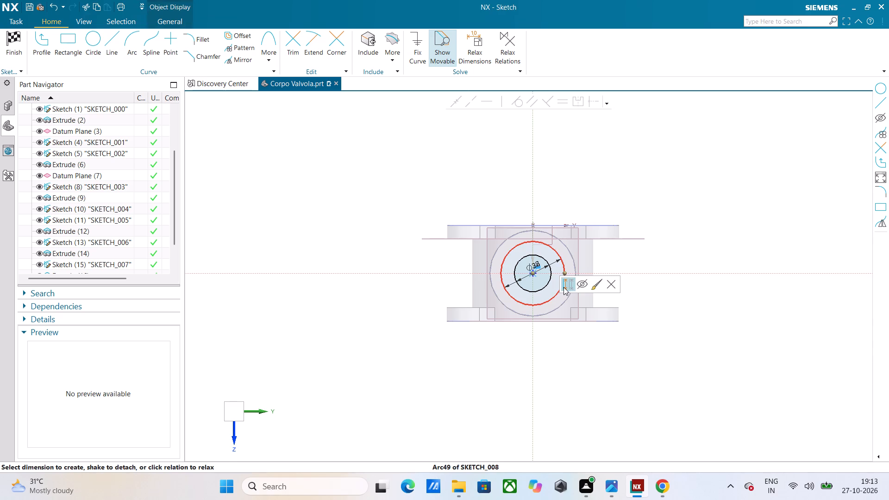
left_click(563, 287)
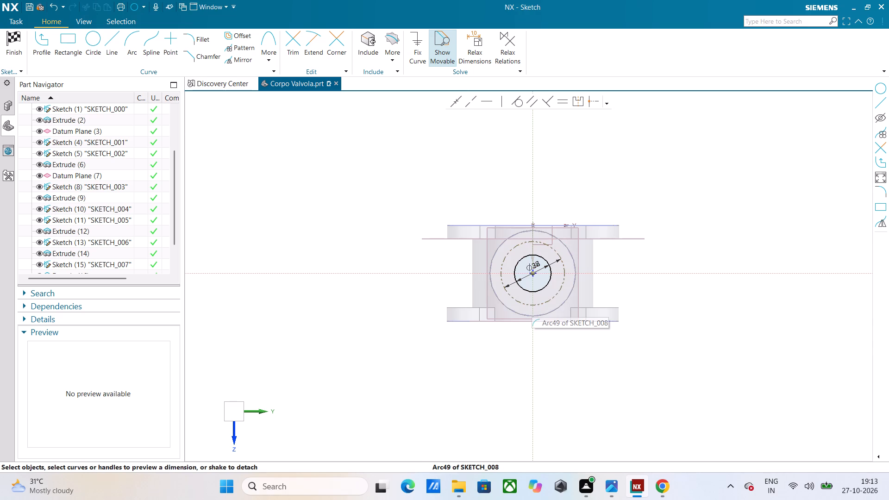
Sketch a 2.5 mm diameter circle centred at the top of the 38 mm reference circle, on the vertical axis.
left_click(90, 36)
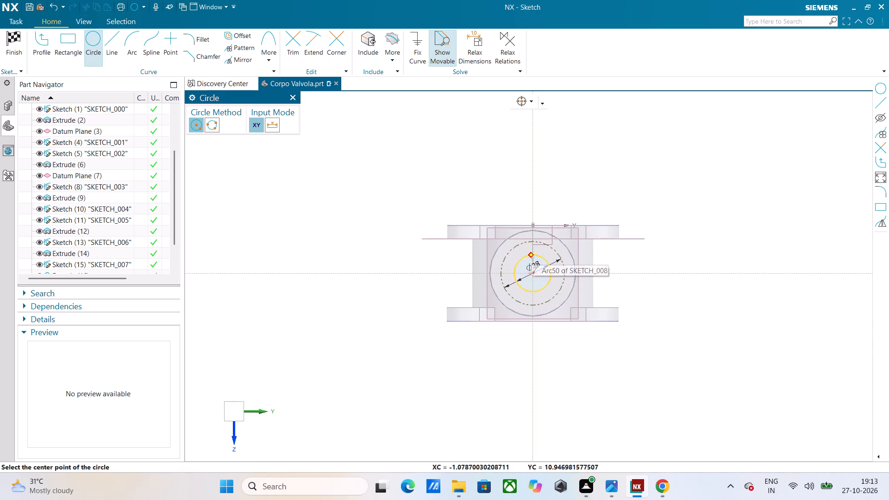
left_click(532, 244)
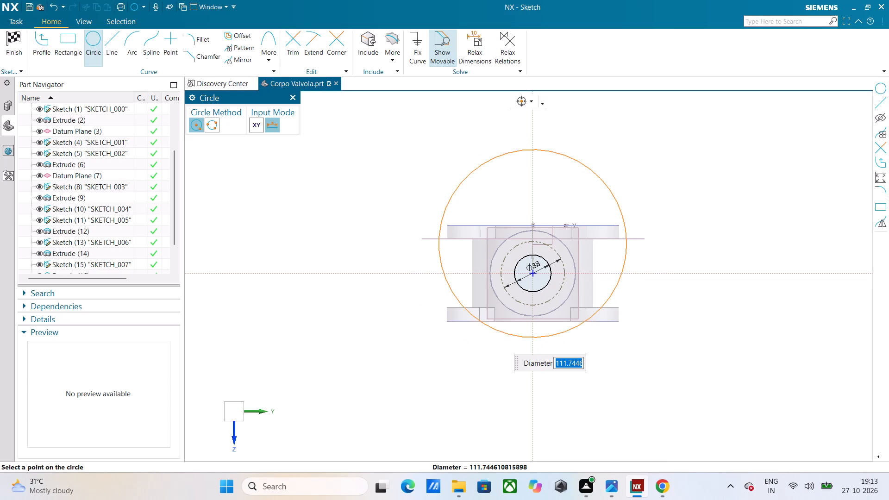
type("2.")
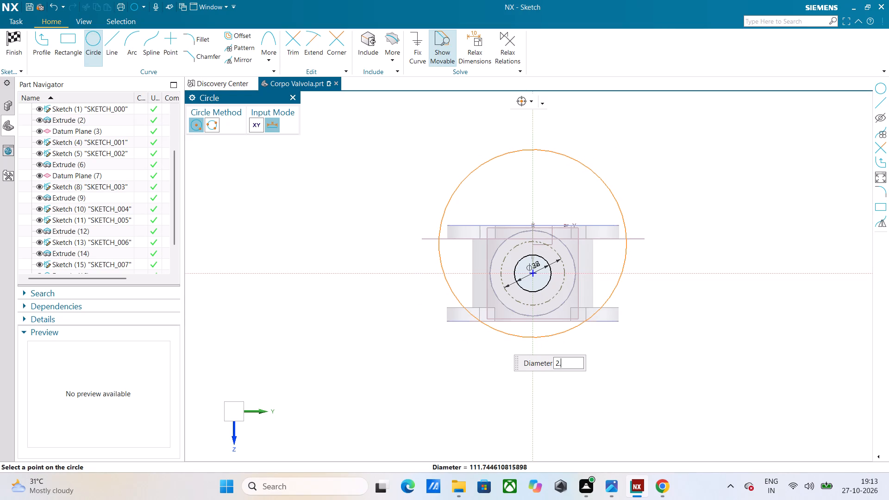
key("5")
key("Return")
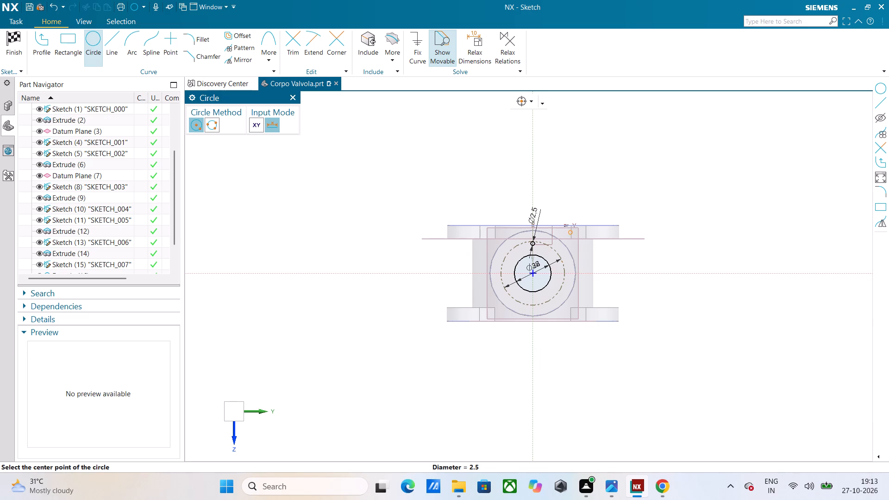
Undo the 2.5 mm circle drawn on the vertical axis and leave the Circle command.
key("Escape")
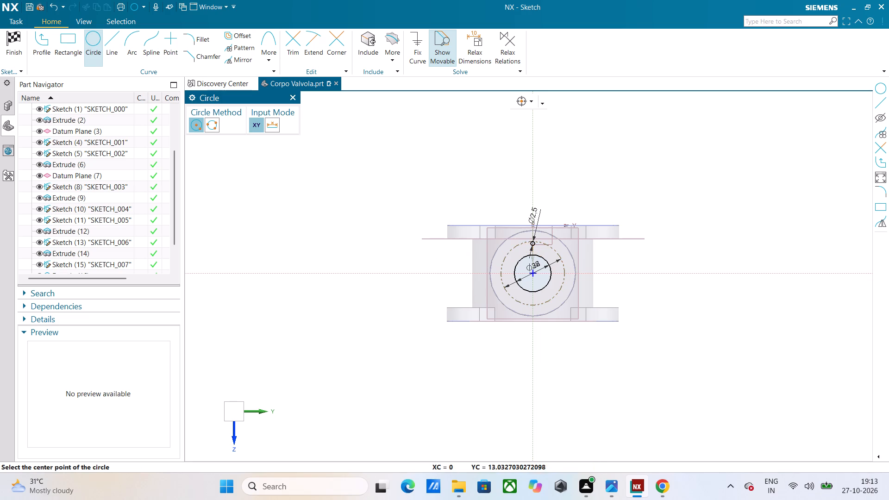
scroll(538, 251, "up", 3)
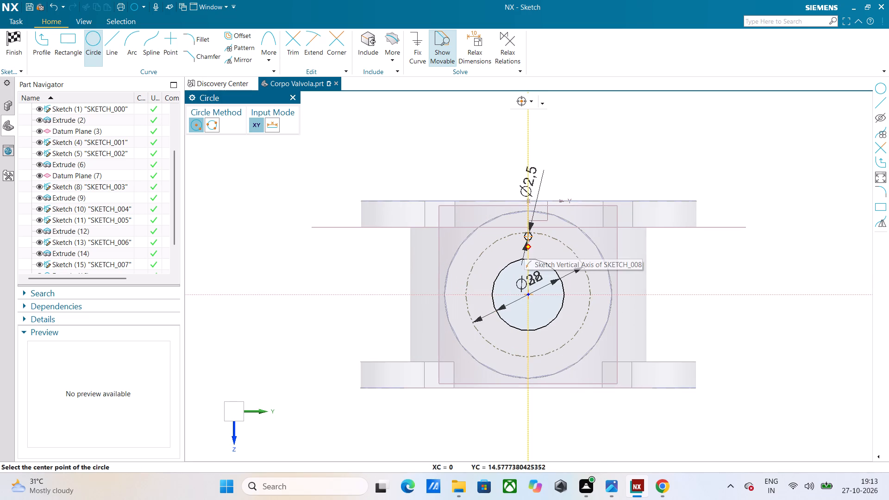
scroll(525, 246, "up", 4)
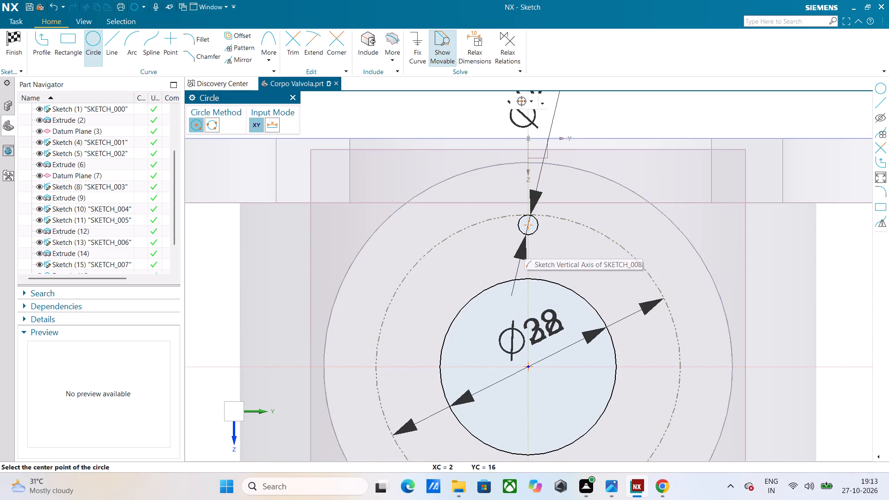
key("ctrl+z")
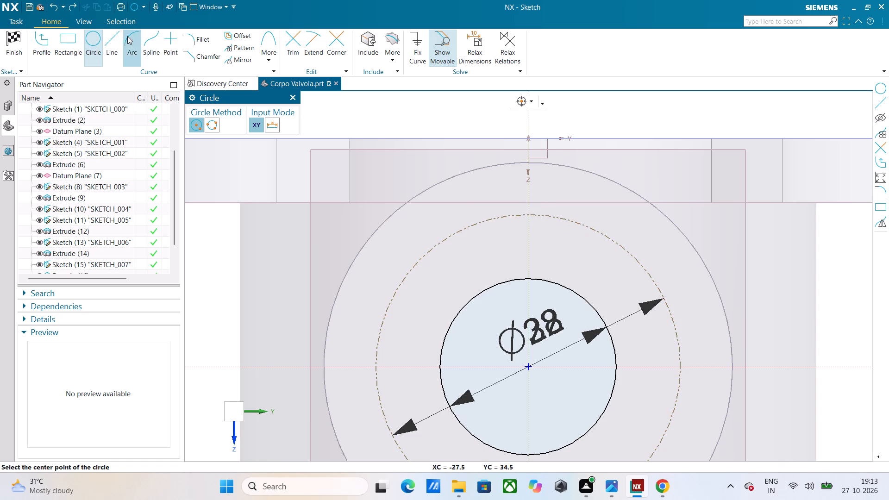
left_click(96, 34)
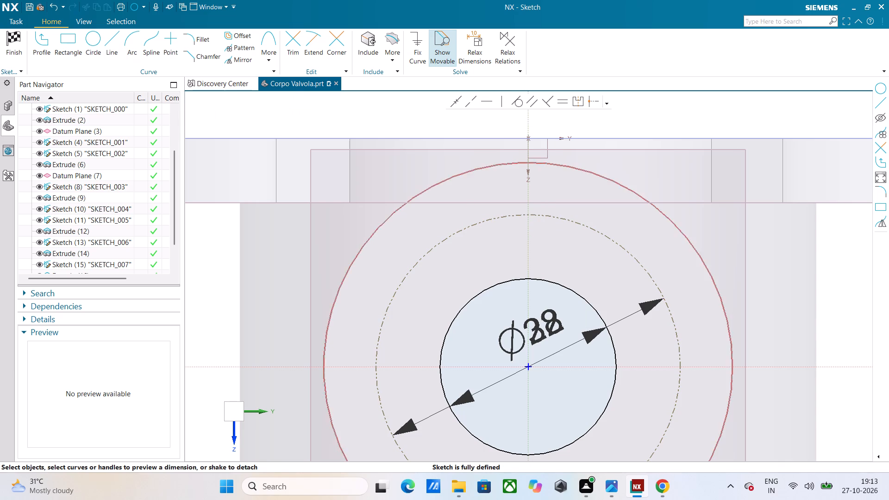
left_click(96, 43)
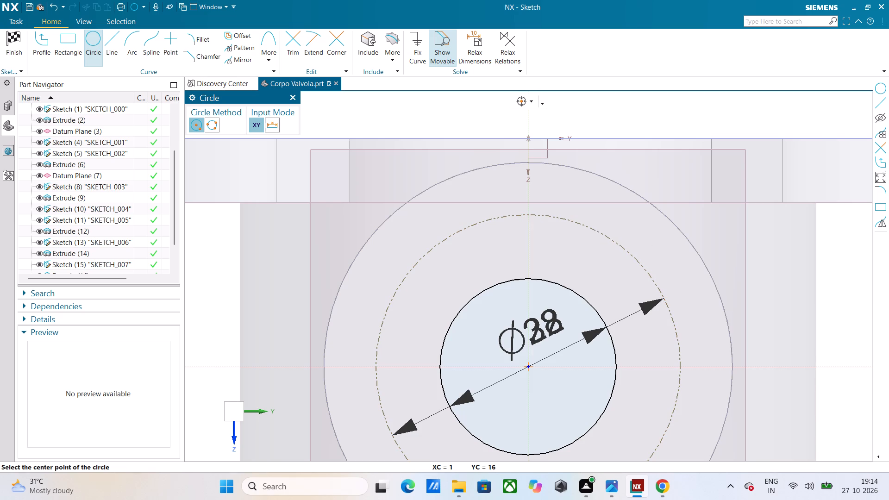
key("Escape")
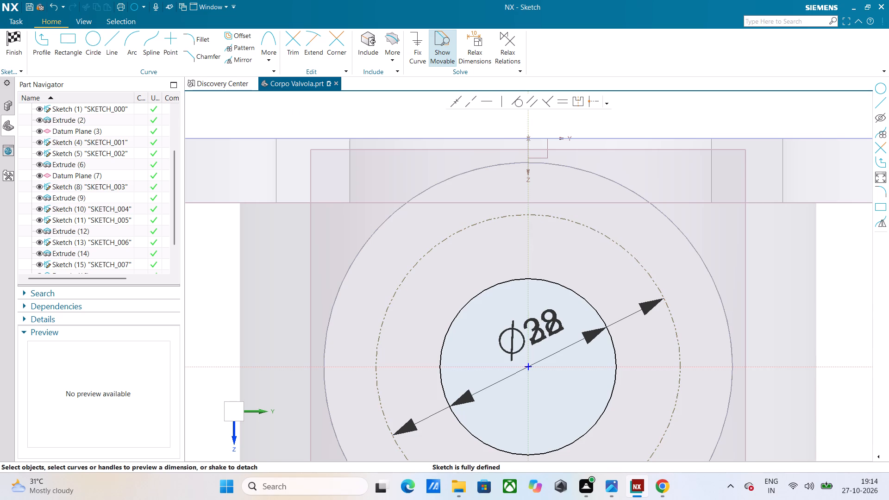
Convert the 38 mm reference circle back to an active curve.
left_click(490, 219)
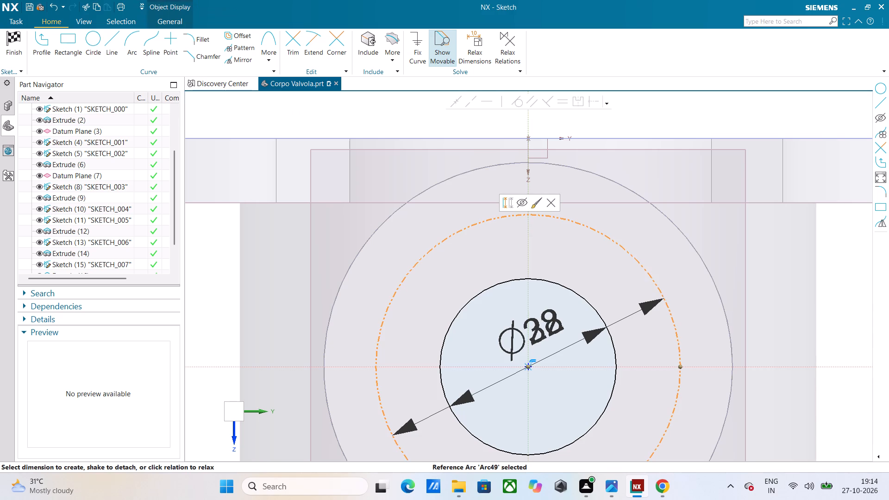
left_click(506, 211)
left_click(507, 206)
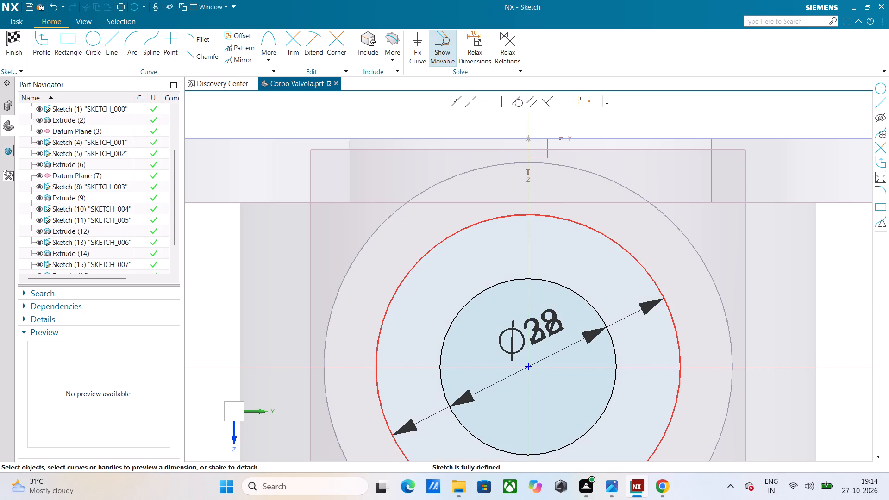
Sketch a 2.5 mm diameter circle centred where the 38 mm circle crosses the vertical axis at its top.
left_click(88, 44)
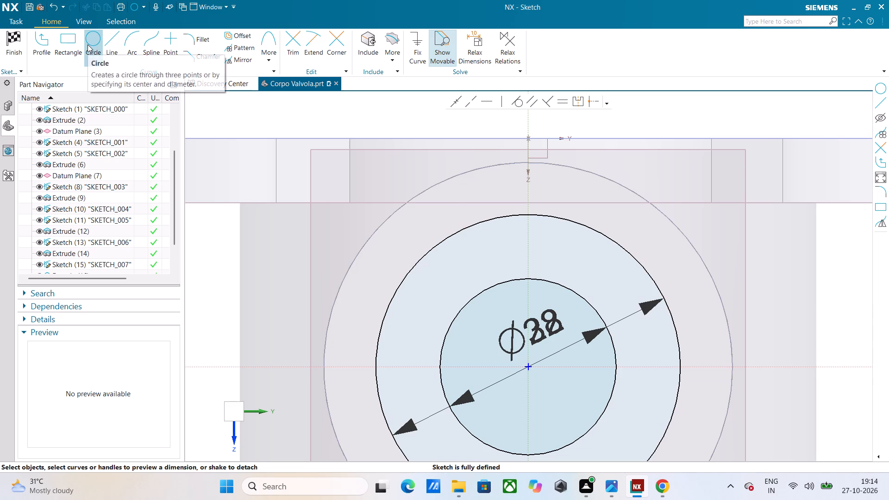
left_click(528, 213)
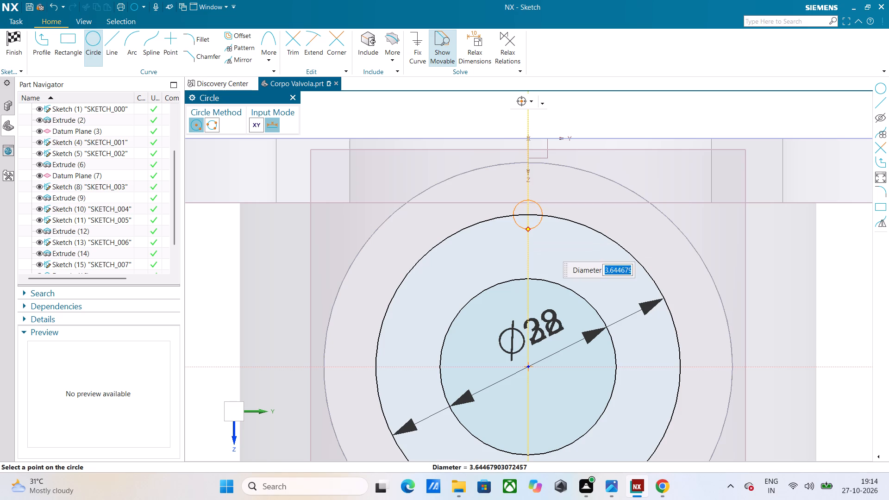
type("2.5")
key("Return")
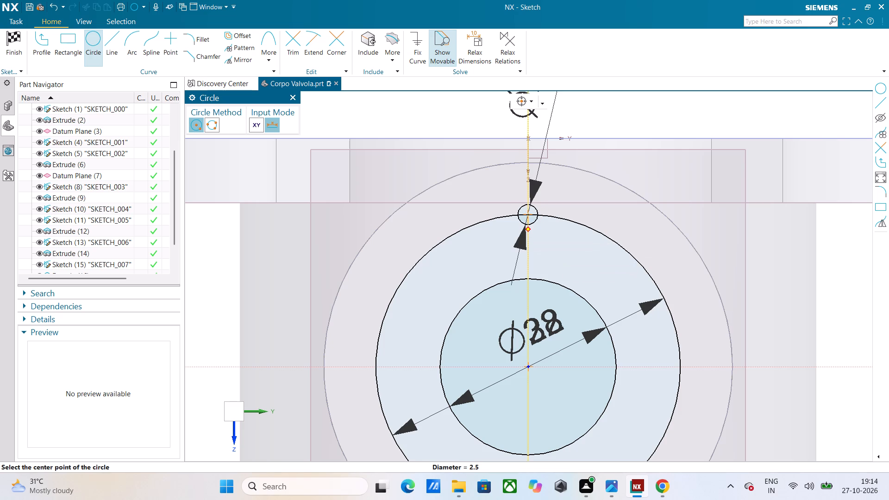
Pattern the 2.5 mm circle circularly about the sketch origin, with a count of 3 and a 120° pitch angle.
left_click(231, 46)
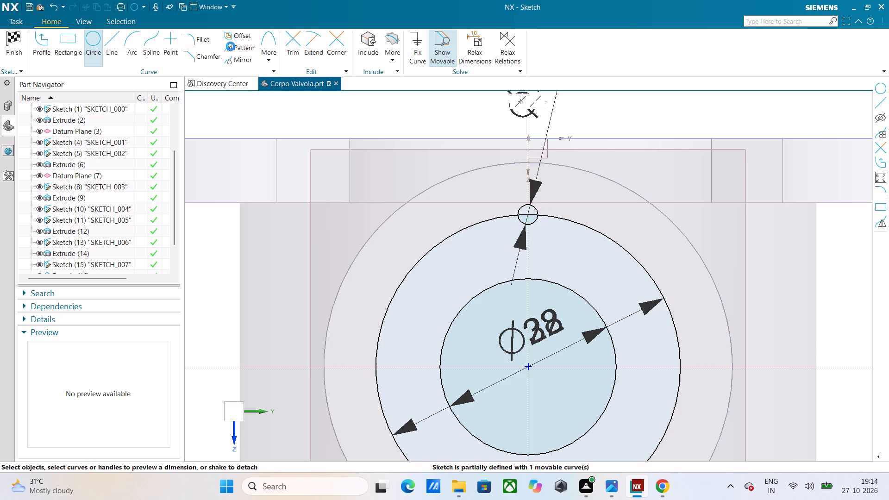
left_click(529, 225)
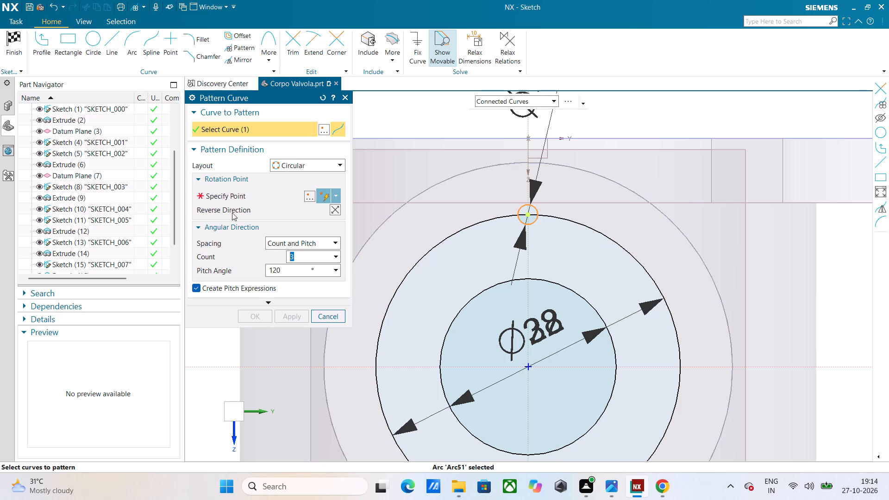
left_click(222, 193)
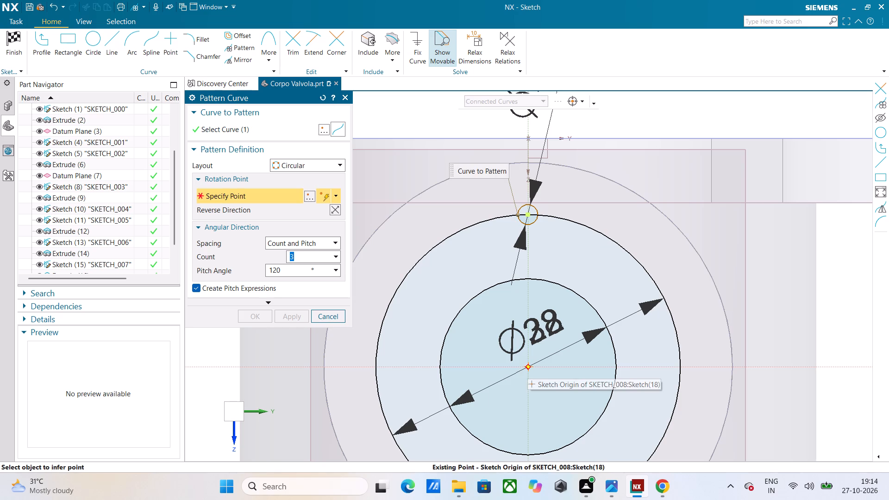
left_click(527, 367)
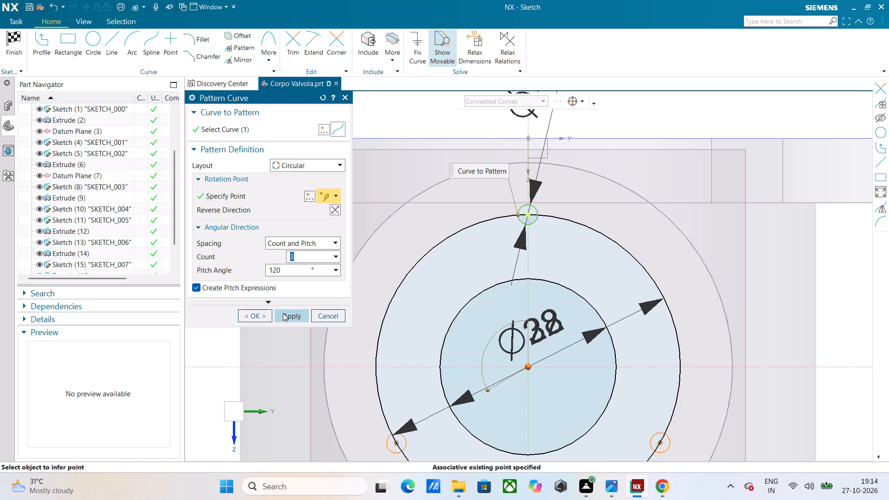
left_click(284, 314)
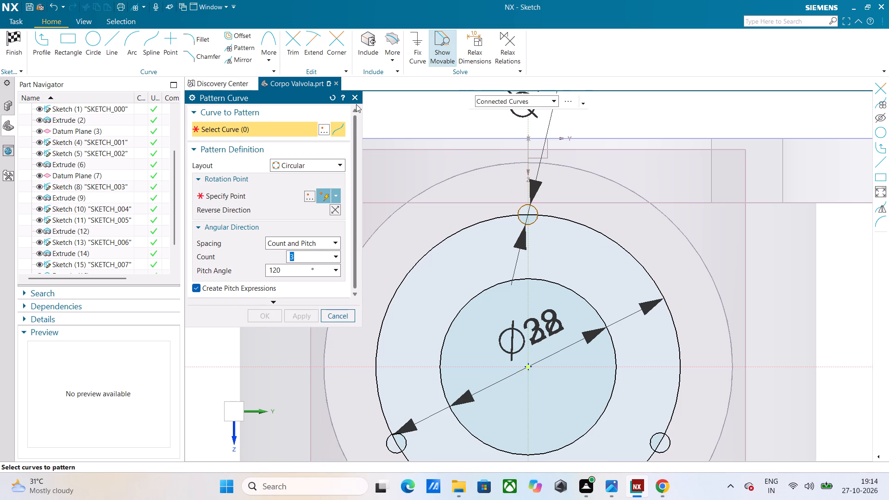
left_click(354, 97)
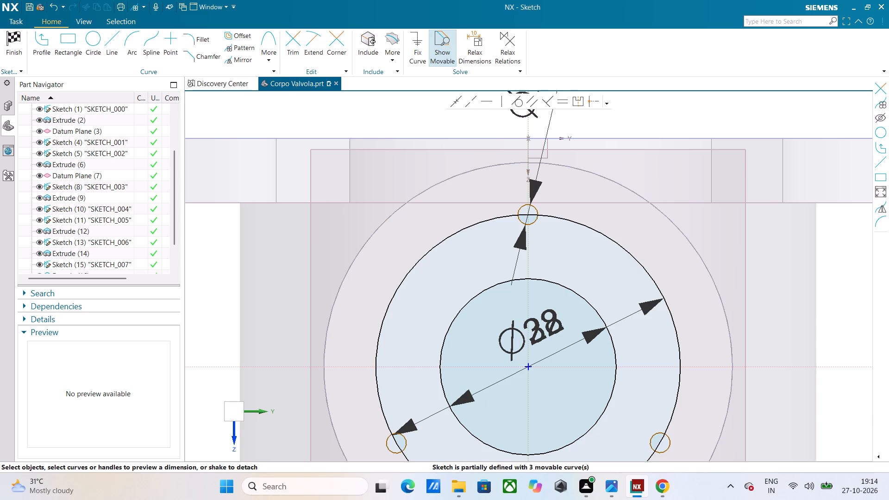
Convert the 38 mm circle to a reference curve and finish the sketch.
left_click(443, 238)
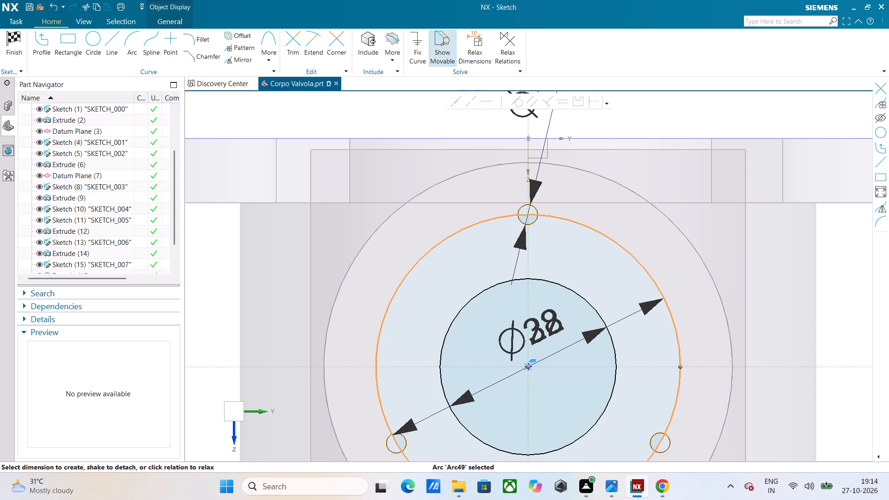
left_click(464, 224)
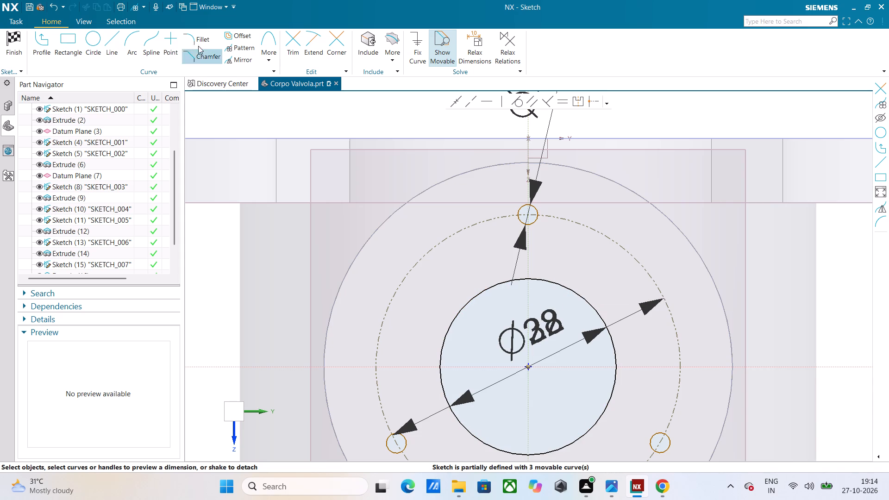
left_click(12, 39)
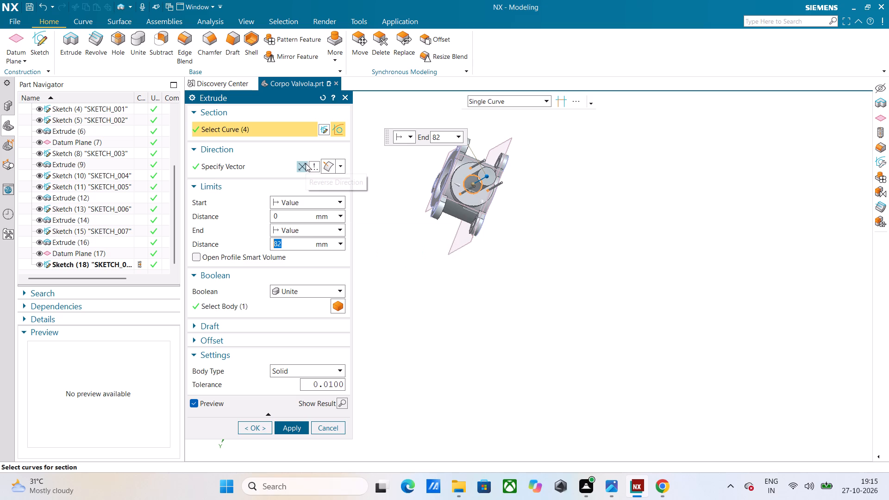
Extrude the 22 mm bore and the three 2.5 mm holes 82 mm in the reversed direction, subtracting them from the valve body.
middle_click_drag(417, 252, 432, 214)
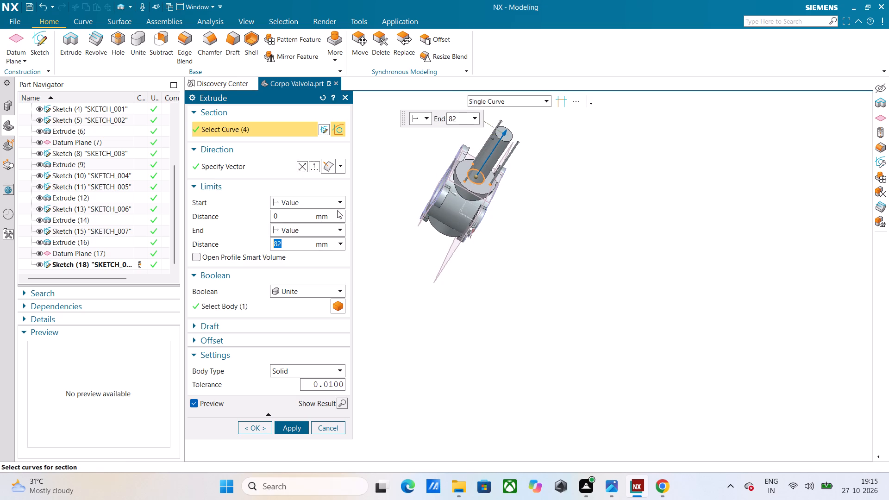
left_click(302, 164)
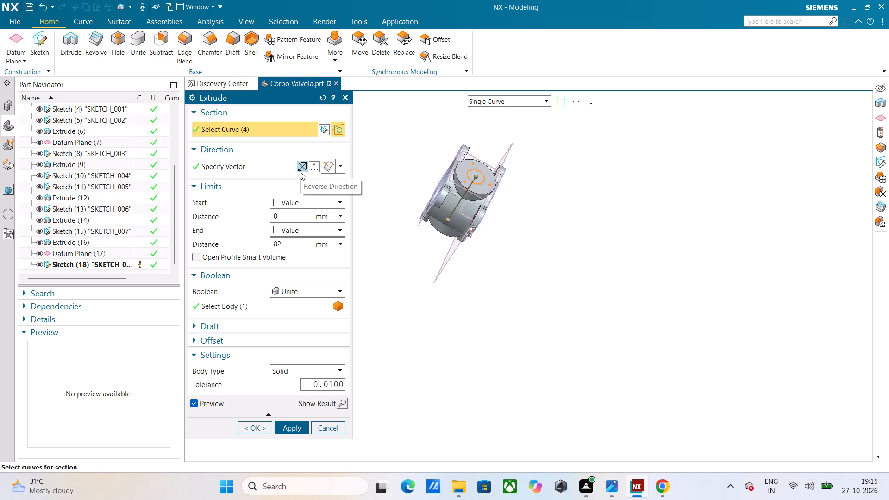
left_click(295, 294)
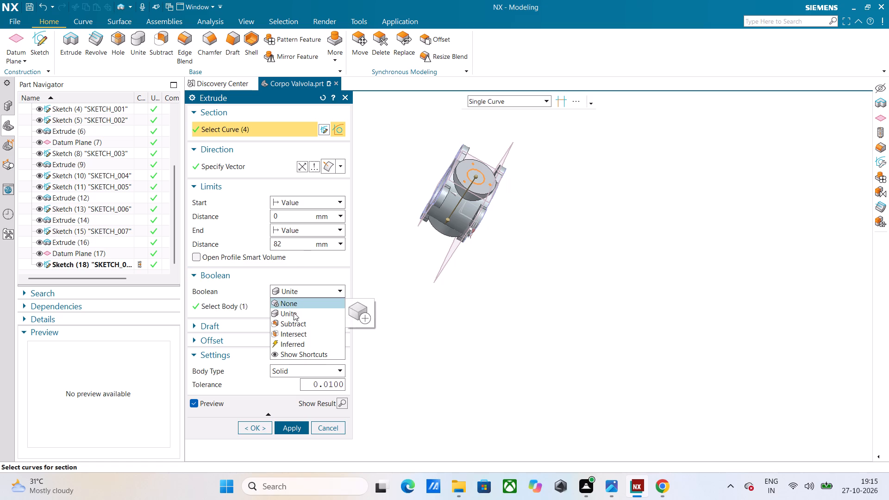
left_click(290, 325)
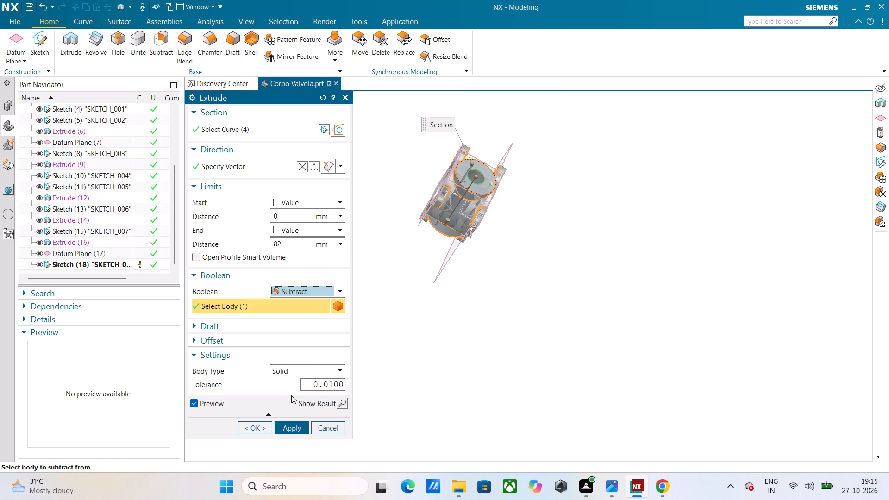
left_click(283, 425)
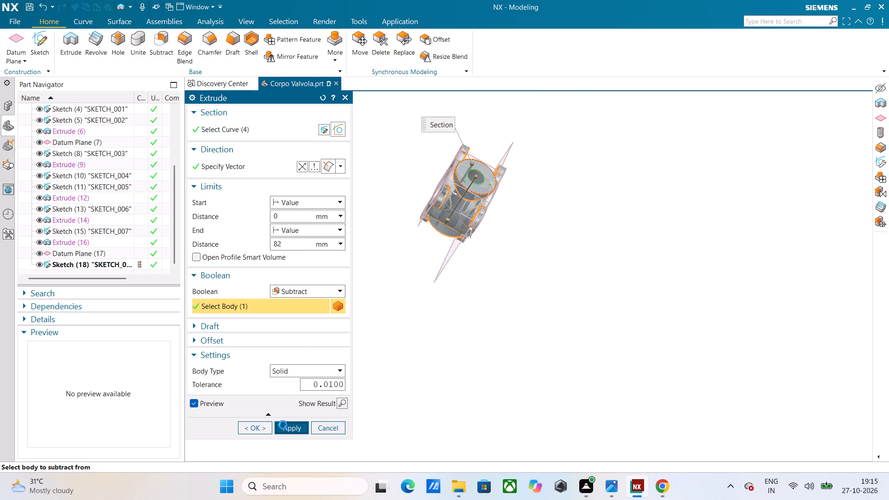
Extrude the main bore circle on the three-lug flange face 82 mm in the reversed direction, subtracting it from the body.
middle_click_drag(397, 347, 350, 299)
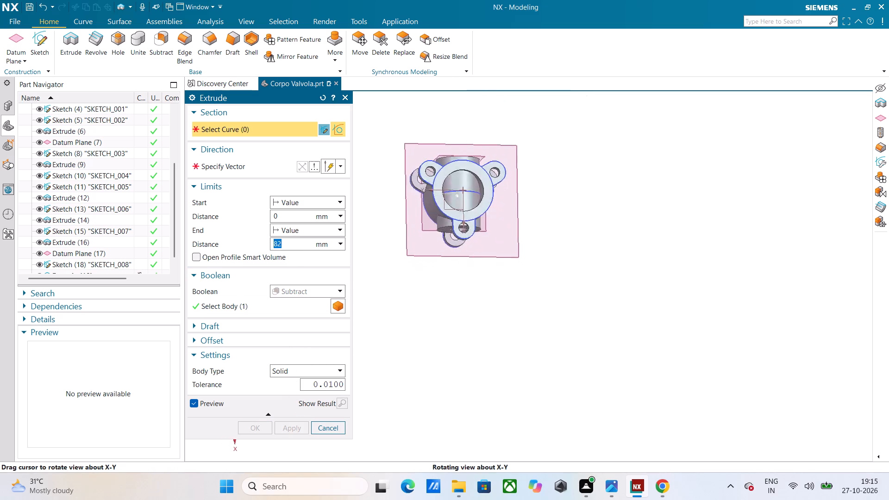
middle_click_drag(350, 299, 392, 188)
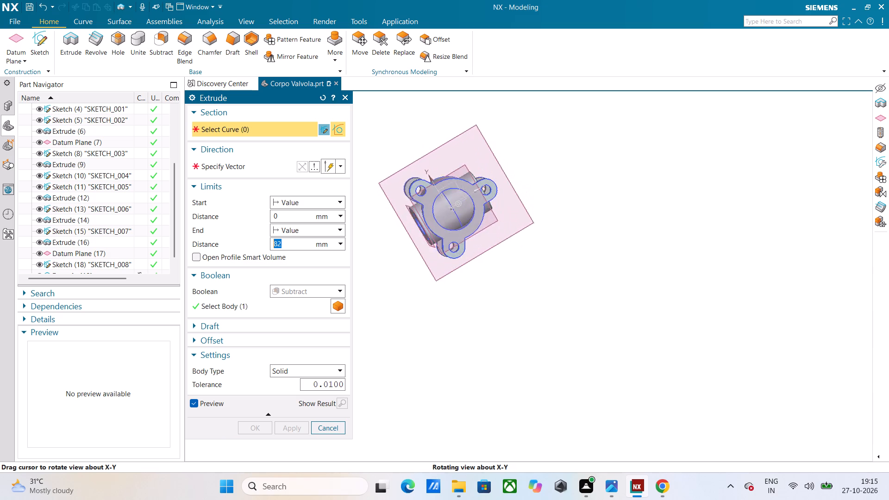
middle_click_drag(392, 188, 393, 159)
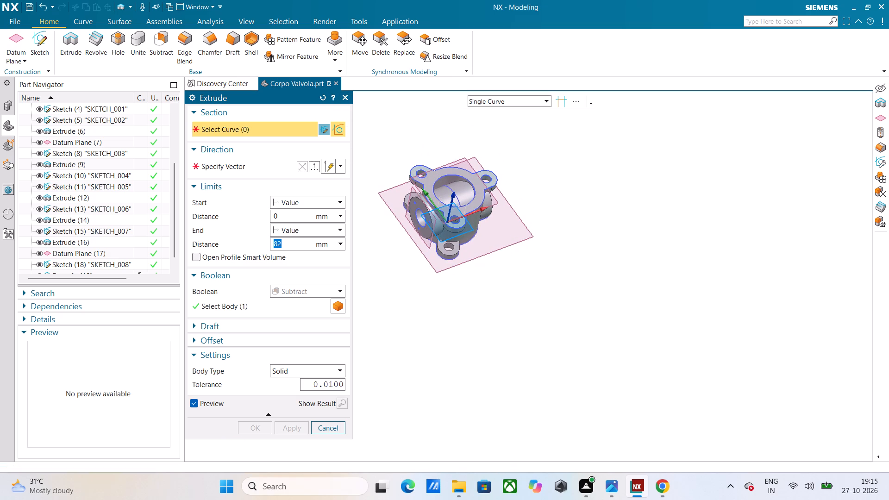
left_click(435, 181)
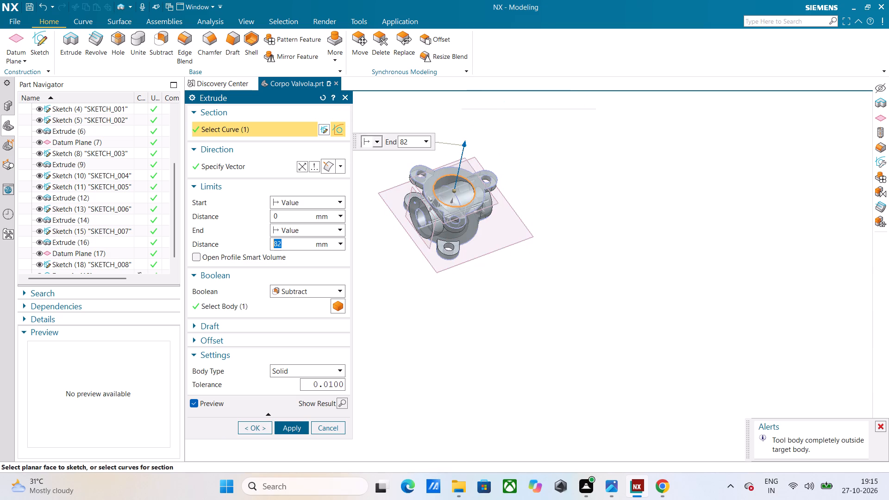
left_click(302, 169)
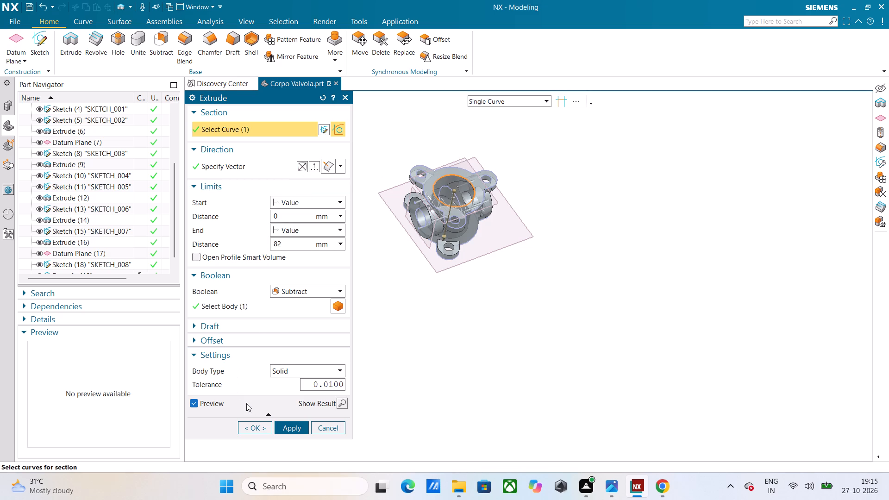
left_click(285, 433)
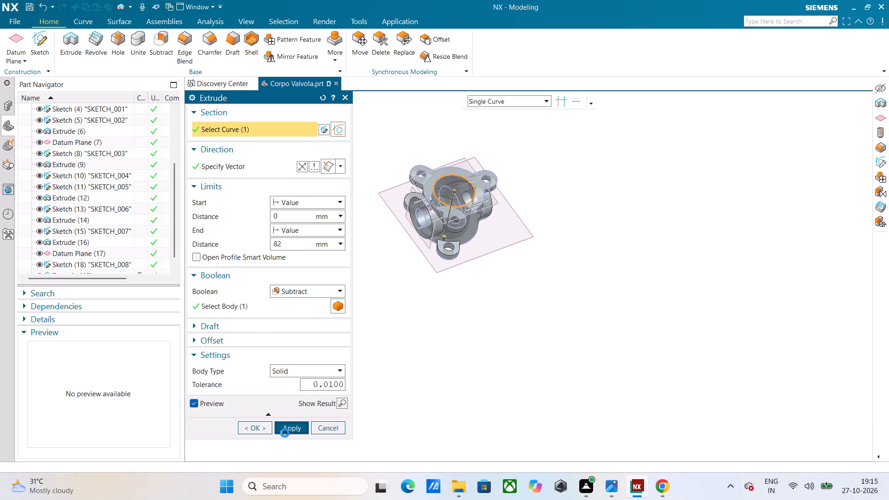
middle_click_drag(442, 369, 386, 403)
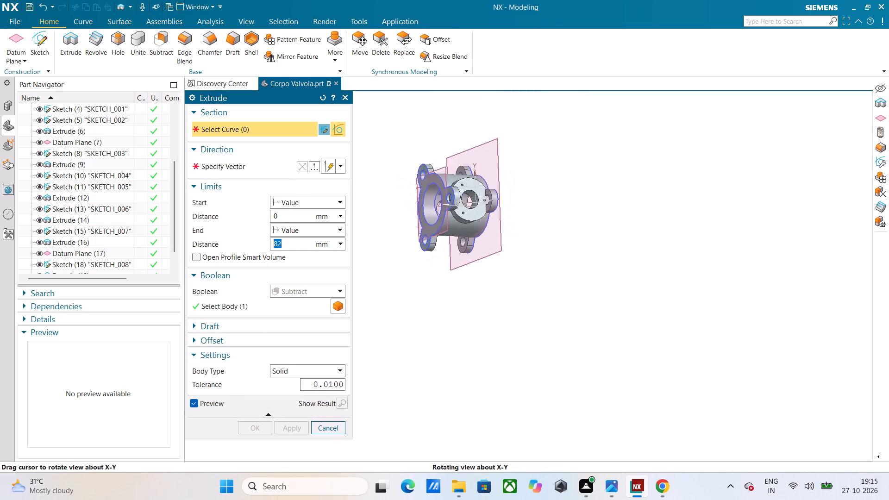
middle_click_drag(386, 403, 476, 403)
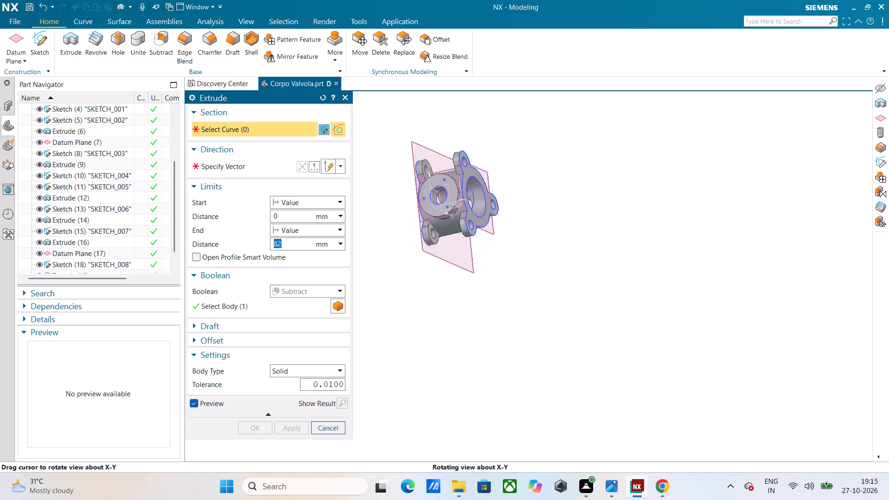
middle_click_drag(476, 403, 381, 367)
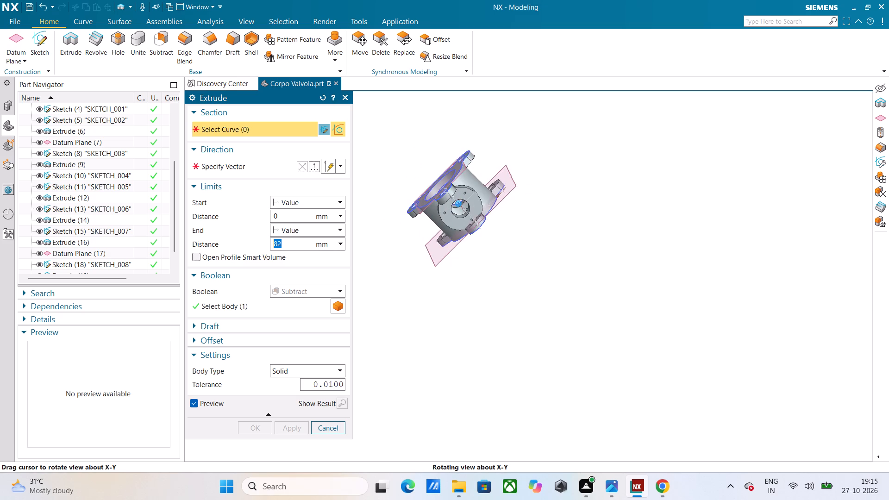
Close the Extrude command and hide the large Datum Plane (3) and the side port's Datum Plane (17).
middle_click_drag(381, 367, 404, 356)
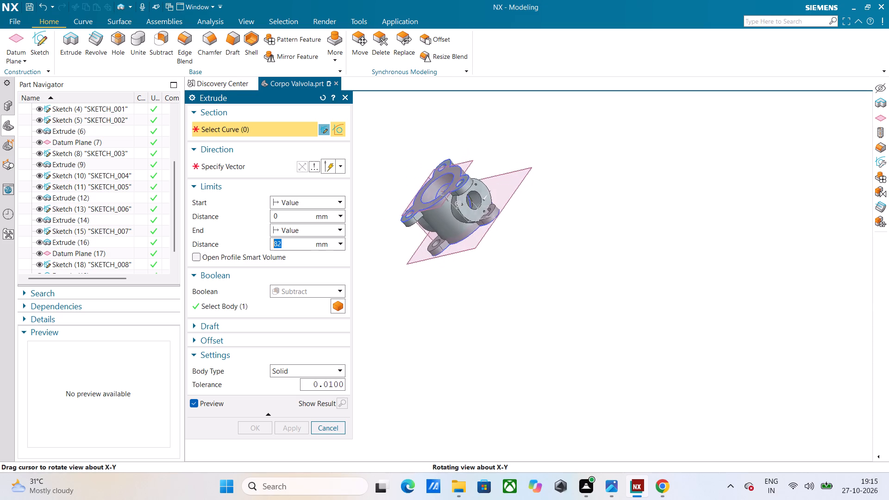
middle_click_drag(404, 356, 449, 342)
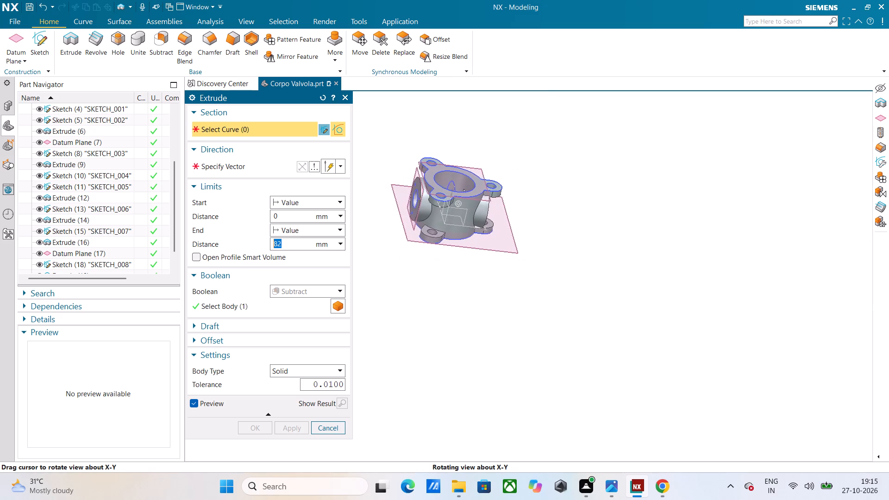
middle_click_drag(449, 342, 445, 342)
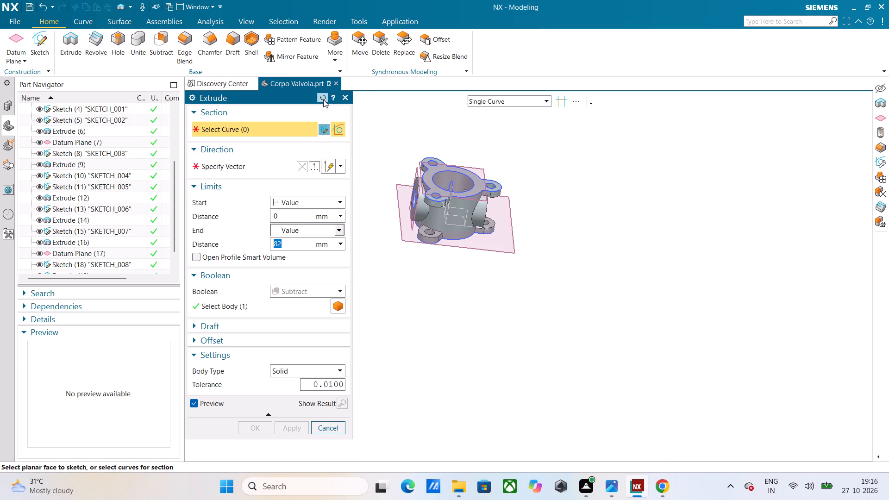
left_click(344, 99)
middle_click_drag(384, 196, 428, 239)
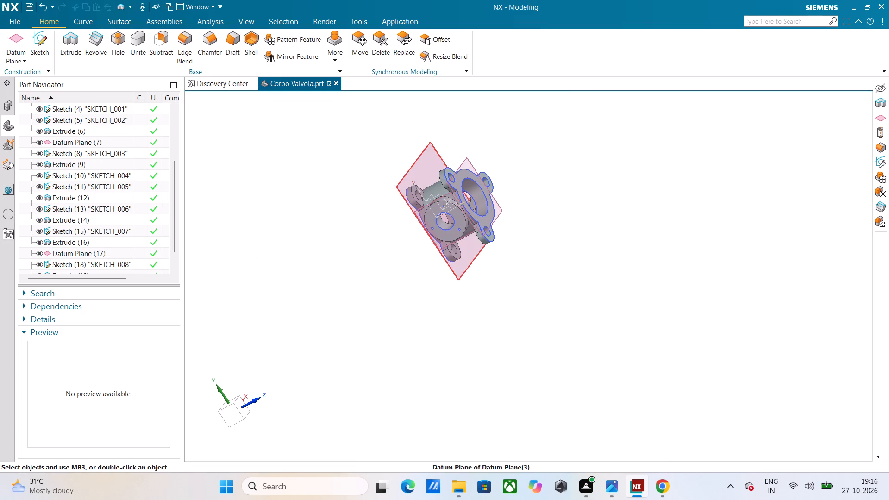
left_click(401, 193)
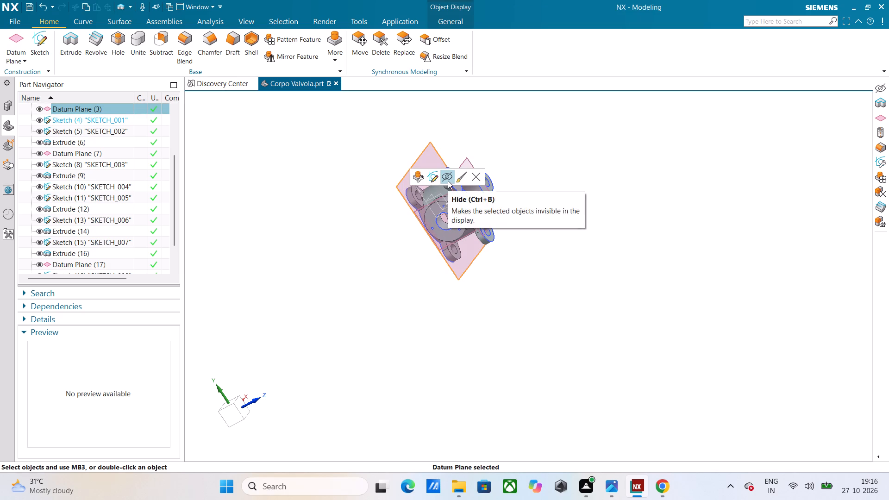
left_click(448, 181)
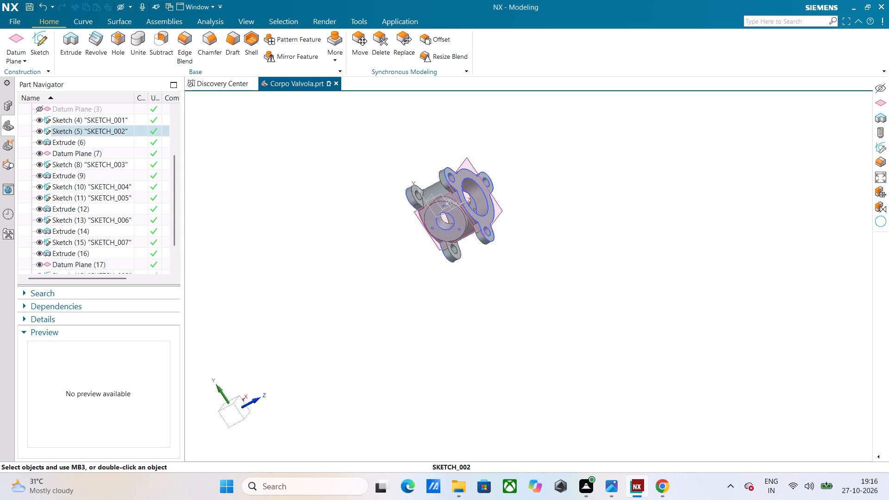
left_click(413, 213)
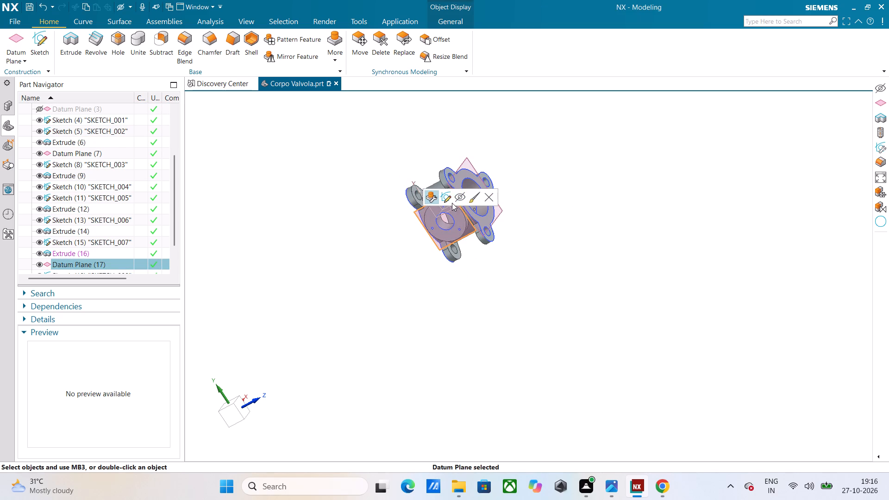
left_click(458, 201)
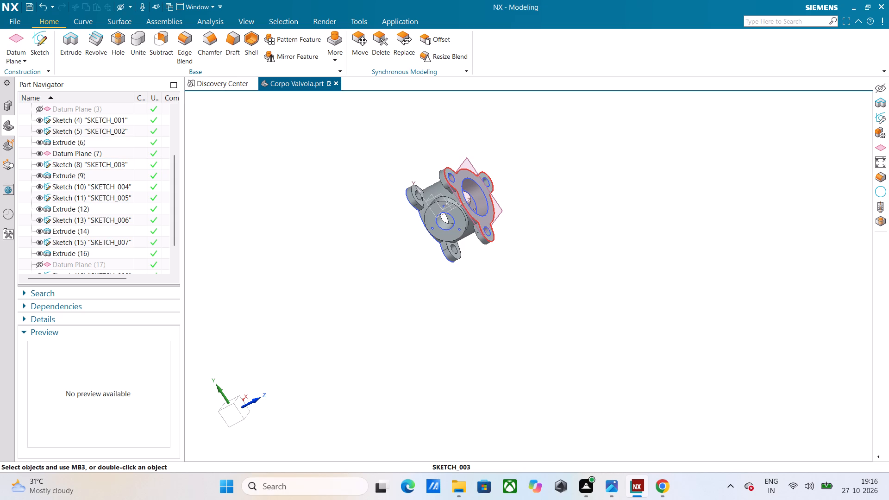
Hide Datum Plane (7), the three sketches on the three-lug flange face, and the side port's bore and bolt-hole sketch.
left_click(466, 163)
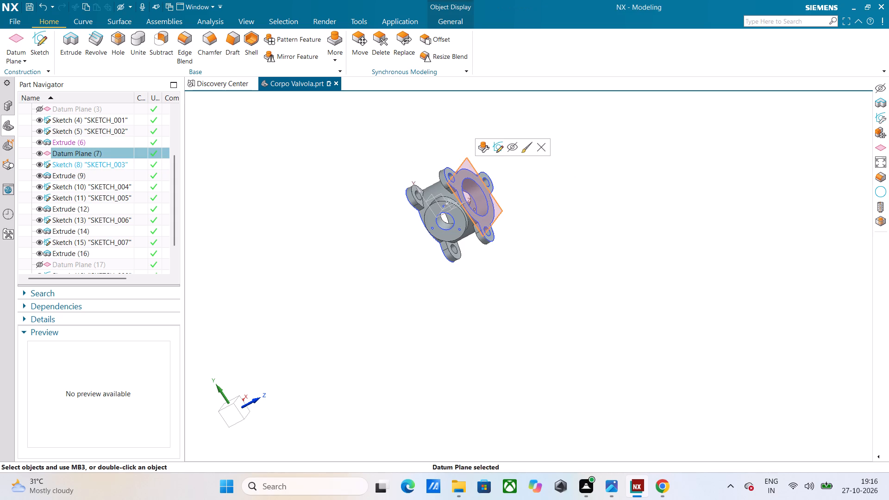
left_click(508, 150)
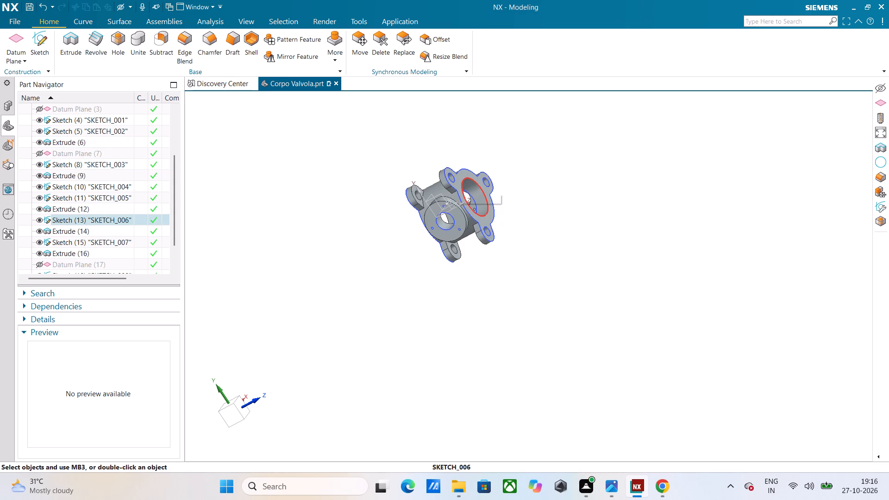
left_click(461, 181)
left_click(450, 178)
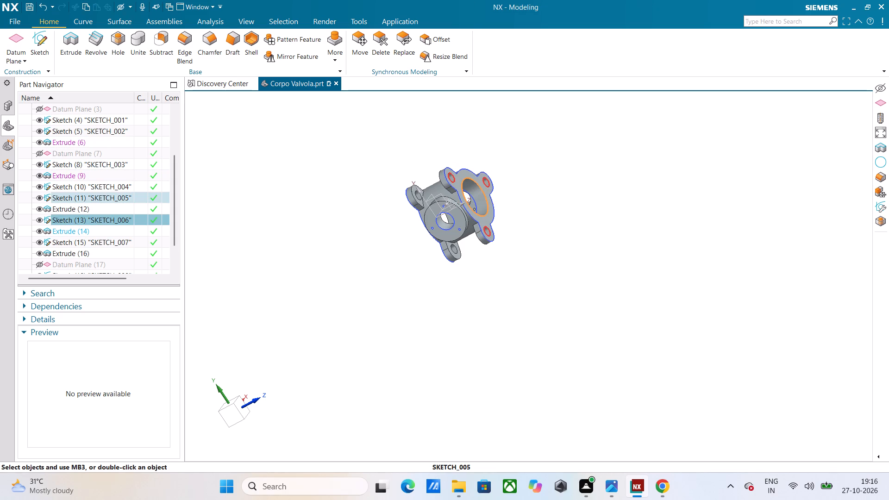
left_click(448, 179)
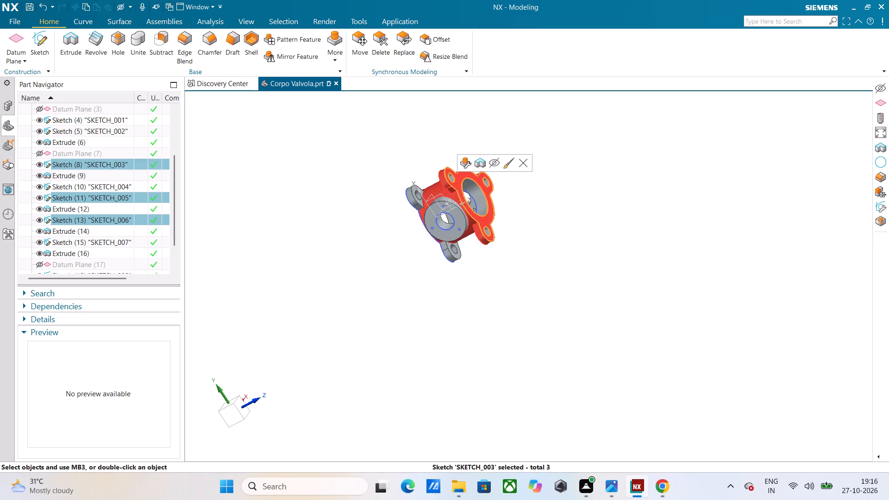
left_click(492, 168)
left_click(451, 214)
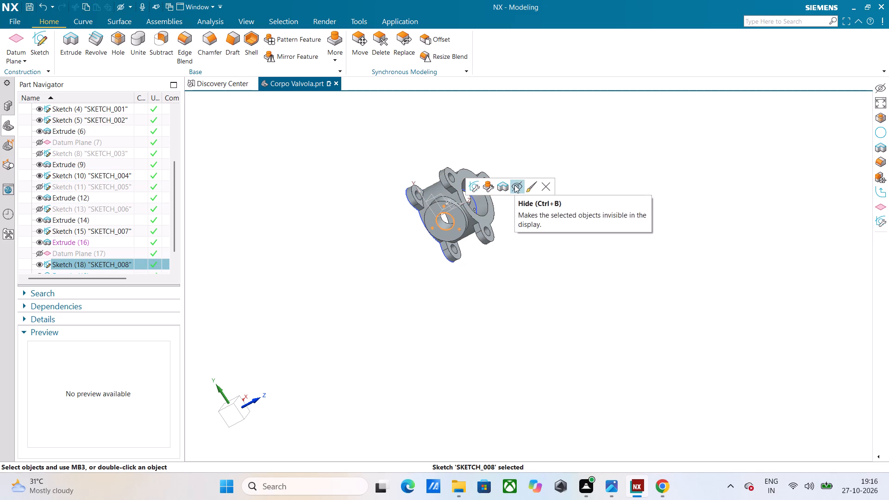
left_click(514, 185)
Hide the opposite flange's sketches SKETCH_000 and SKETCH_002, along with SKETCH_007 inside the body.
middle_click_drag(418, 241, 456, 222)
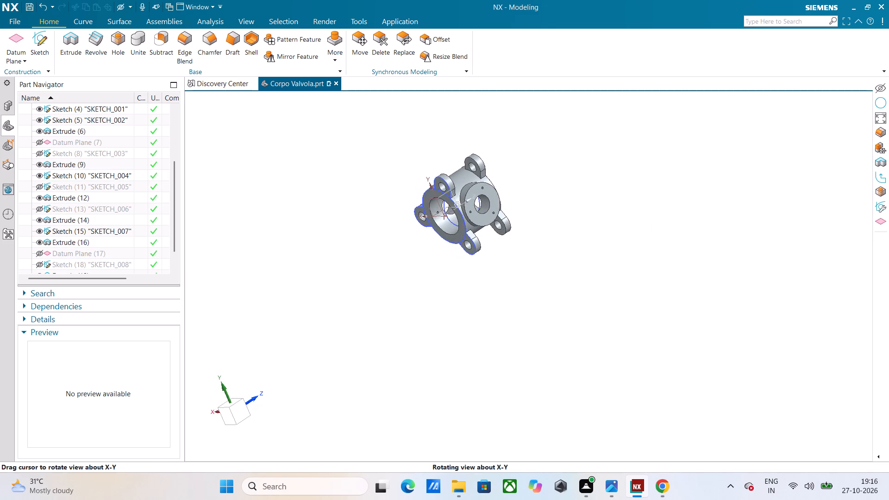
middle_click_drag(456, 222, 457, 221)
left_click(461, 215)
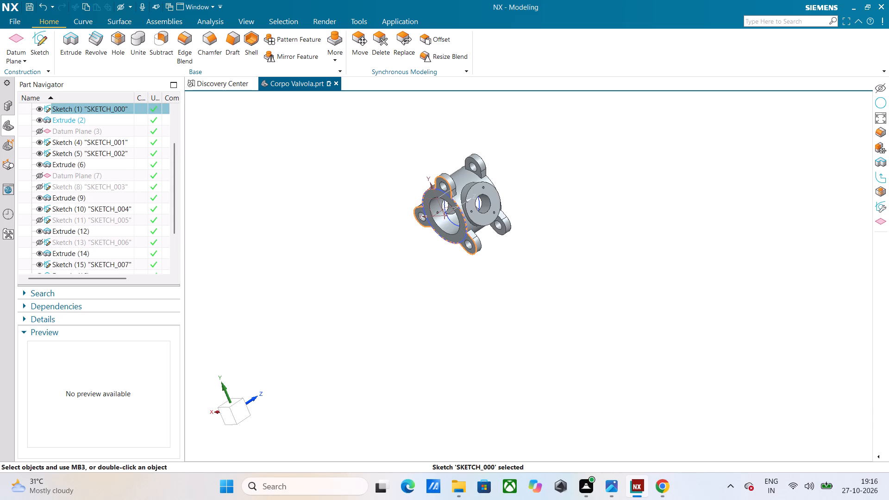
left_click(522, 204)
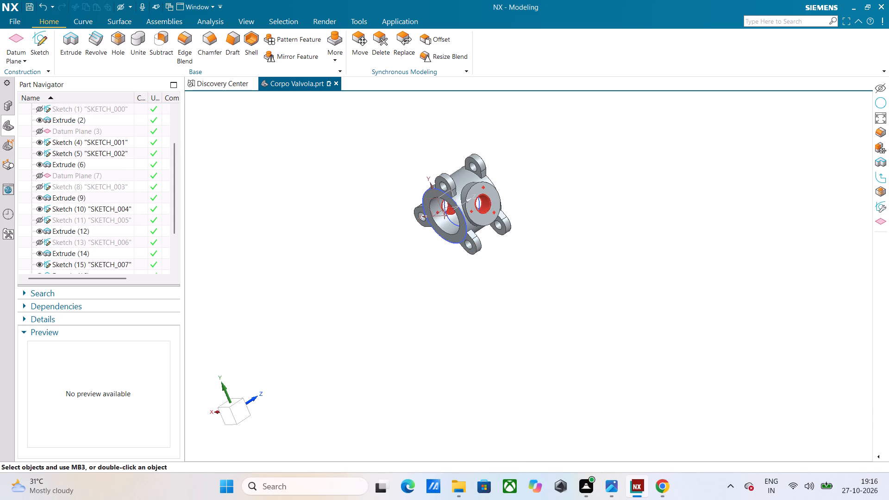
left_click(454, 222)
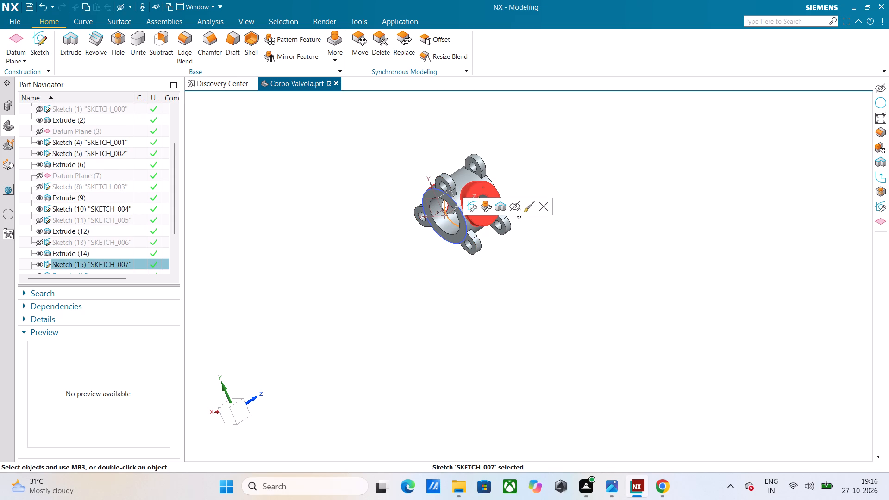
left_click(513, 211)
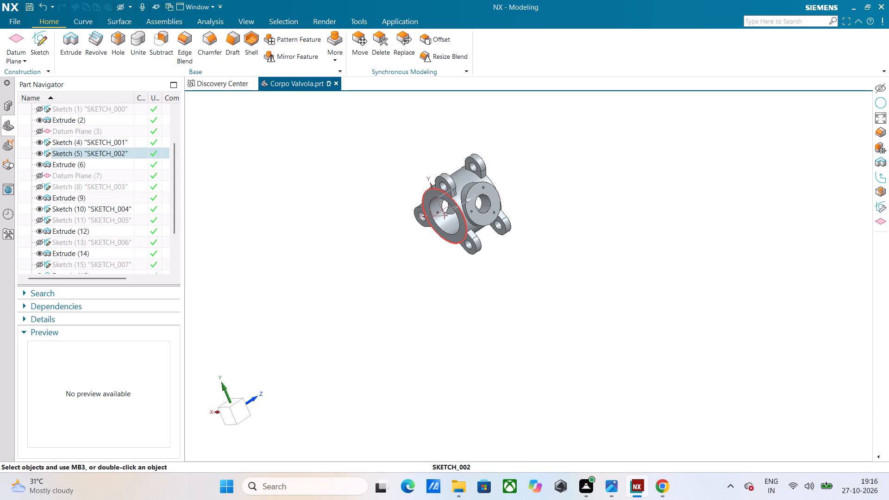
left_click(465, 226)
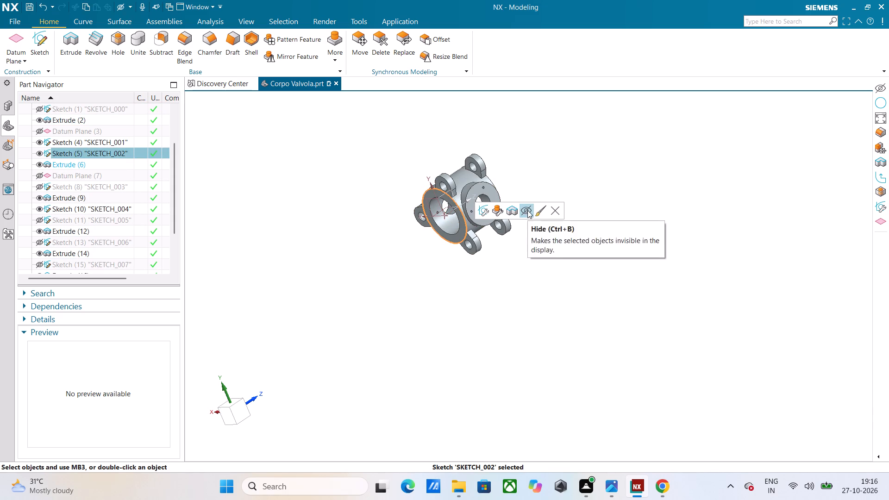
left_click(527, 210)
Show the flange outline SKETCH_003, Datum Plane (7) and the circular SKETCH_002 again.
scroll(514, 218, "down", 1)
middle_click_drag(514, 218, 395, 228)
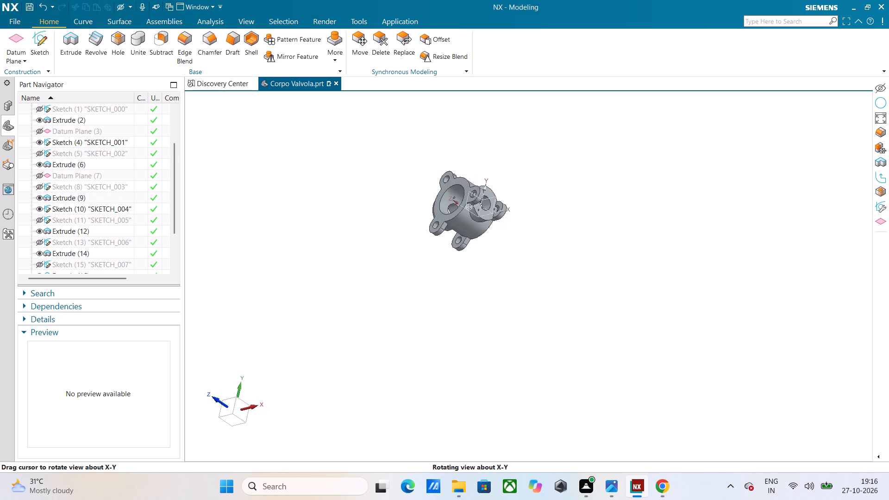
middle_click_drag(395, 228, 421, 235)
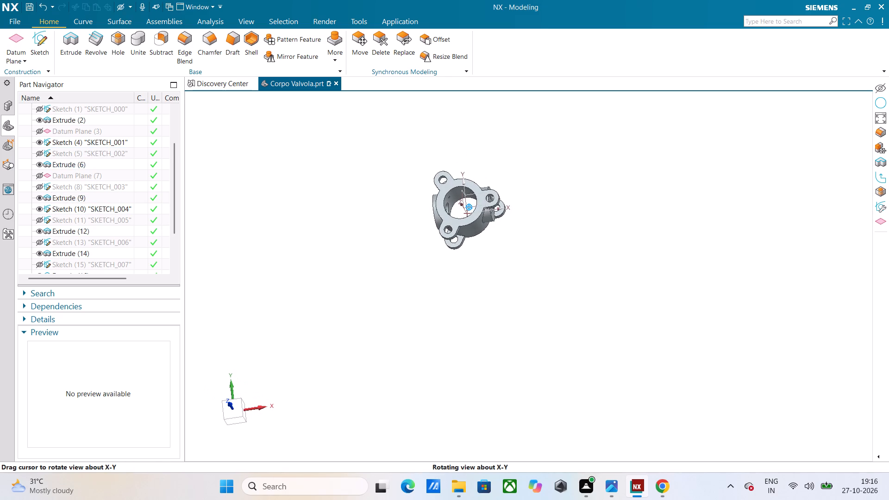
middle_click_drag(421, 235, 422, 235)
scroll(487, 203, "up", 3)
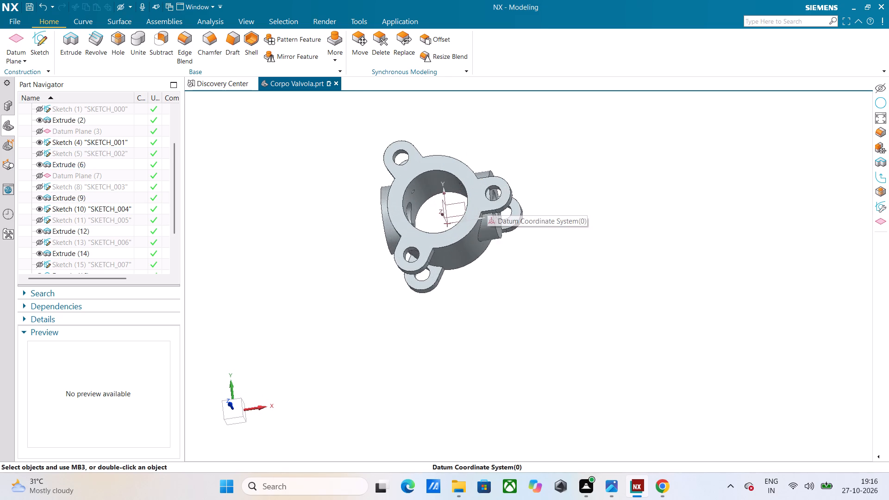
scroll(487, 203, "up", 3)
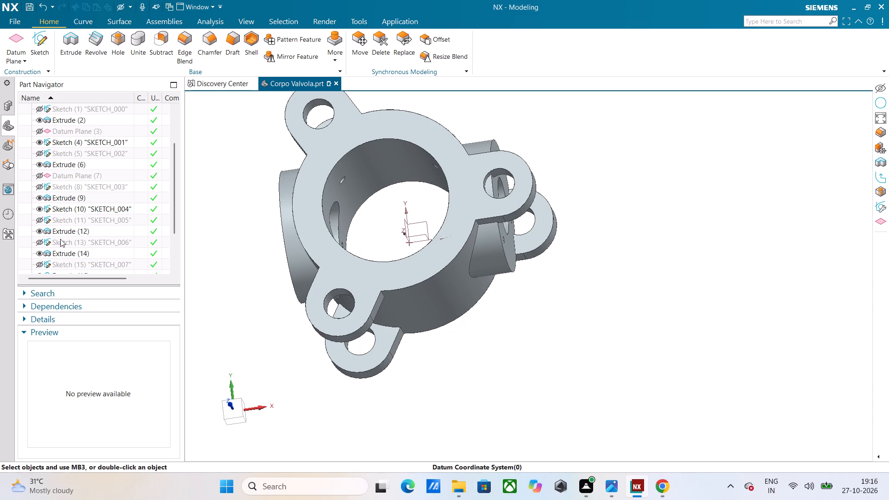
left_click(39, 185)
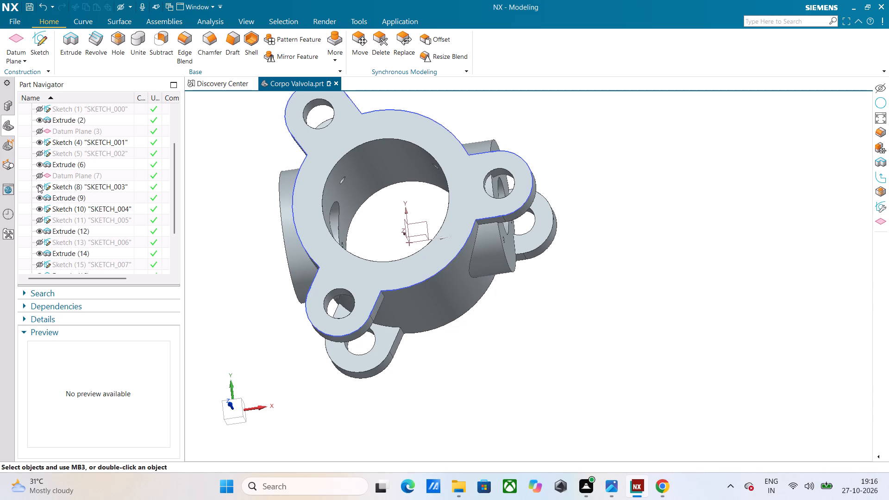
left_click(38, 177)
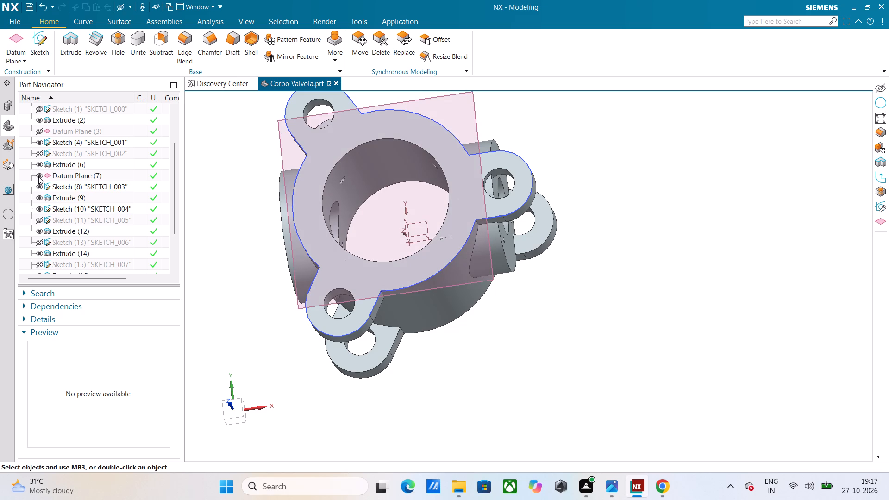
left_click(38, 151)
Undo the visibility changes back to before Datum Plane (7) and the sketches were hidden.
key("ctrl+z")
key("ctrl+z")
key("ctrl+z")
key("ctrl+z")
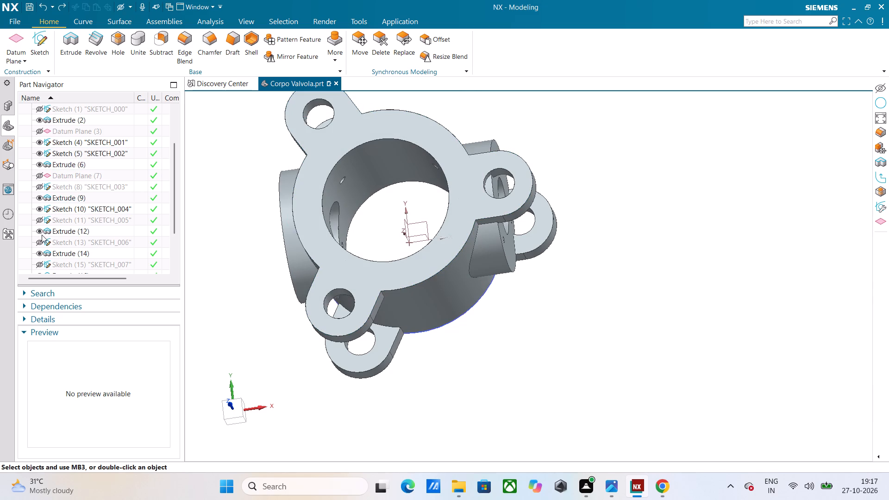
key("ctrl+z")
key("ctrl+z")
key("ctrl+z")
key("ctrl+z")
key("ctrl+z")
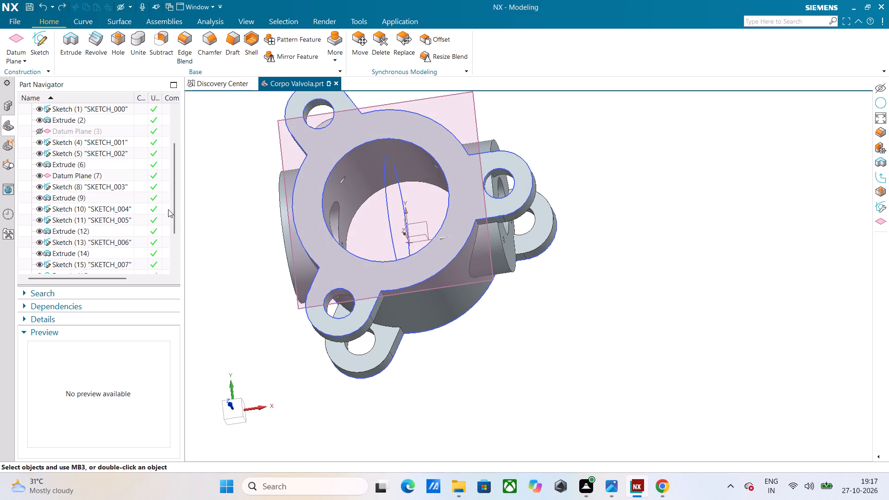
Extrude one lug's bolt-hole circle on the three-lug flange face 82 mm in the reversed direction, subtracting it from the valve body.
left_click(71, 47)
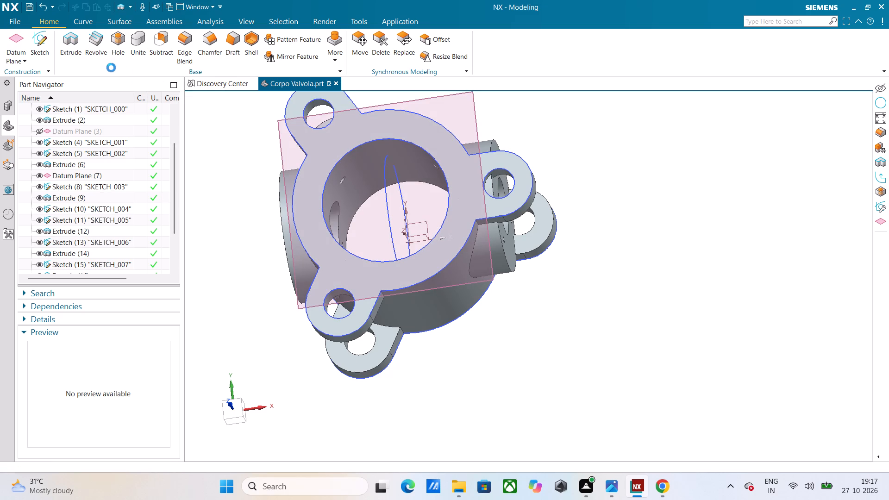
left_click(513, 181)
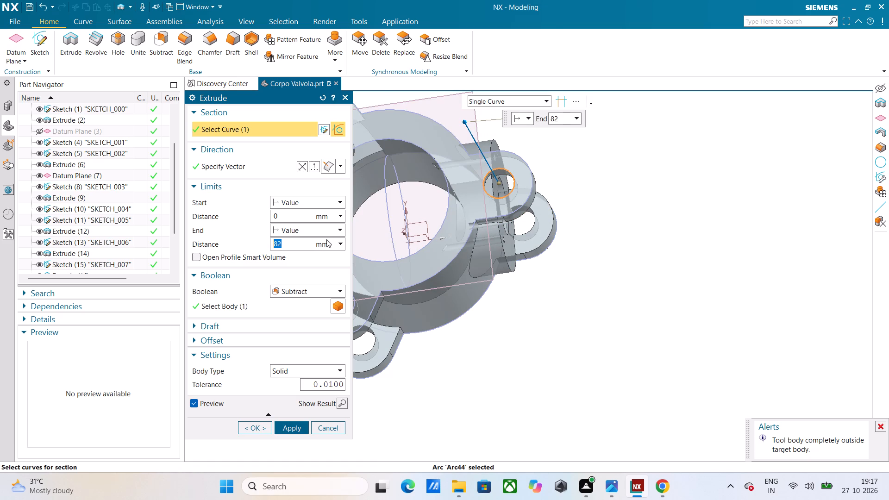
left_click(301, 166)
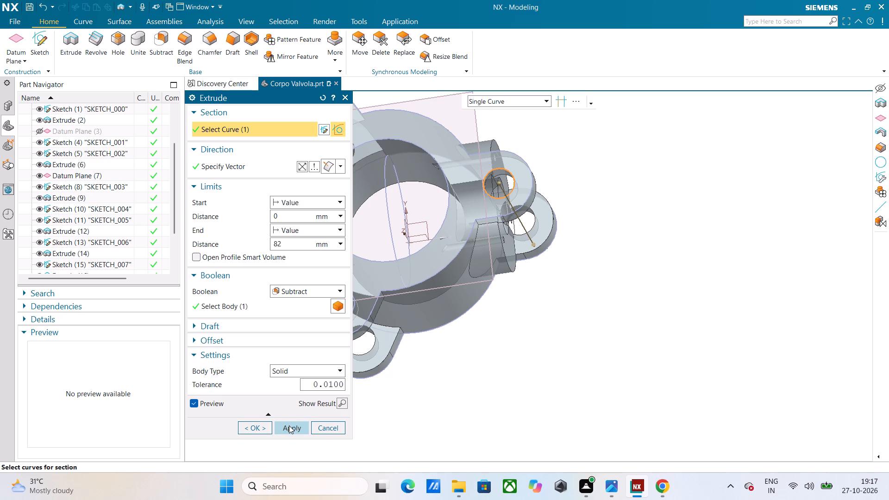
left_click(289, 425)
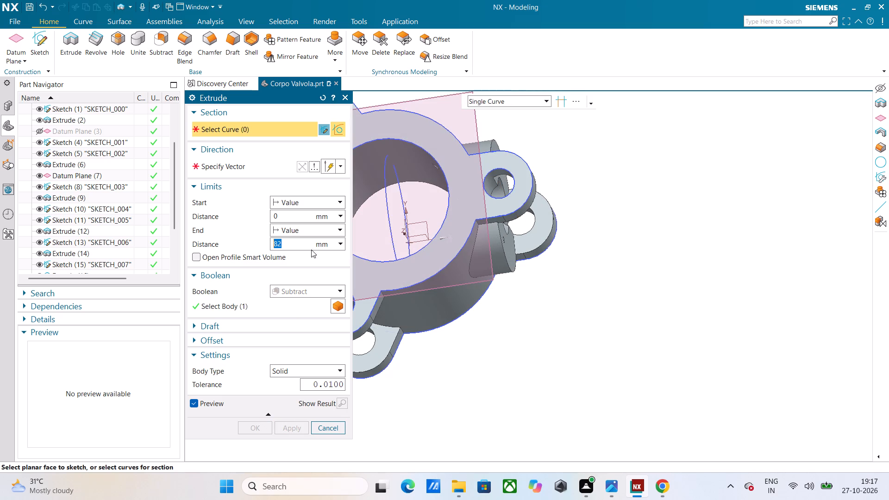
left_click(346, 100)
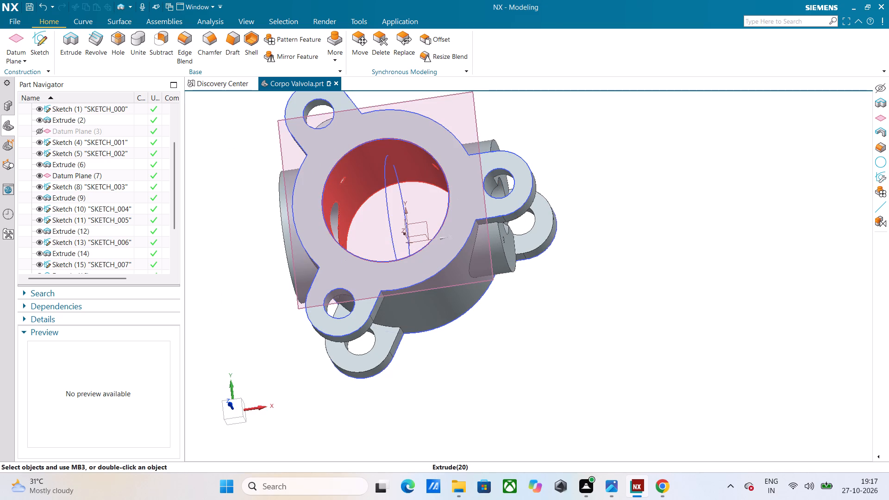
middle_click_drag(367, 199, 312, 212)
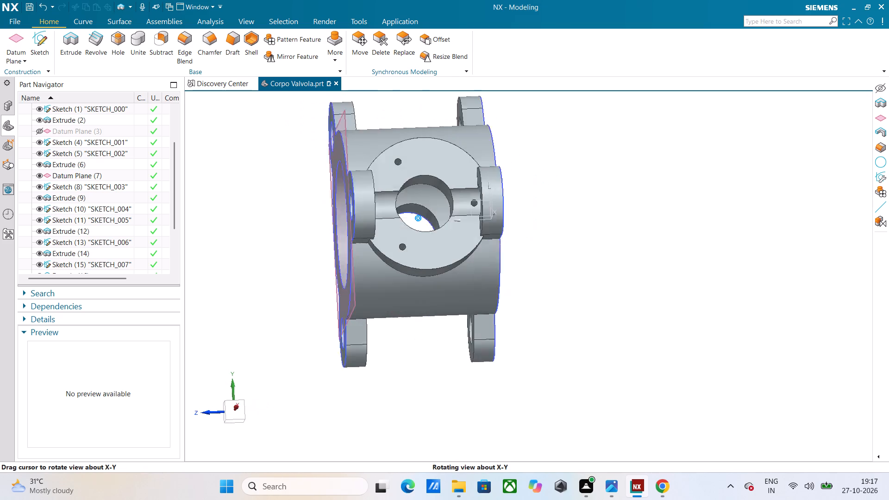
middle_click_drag(312, 212, 351, 207)
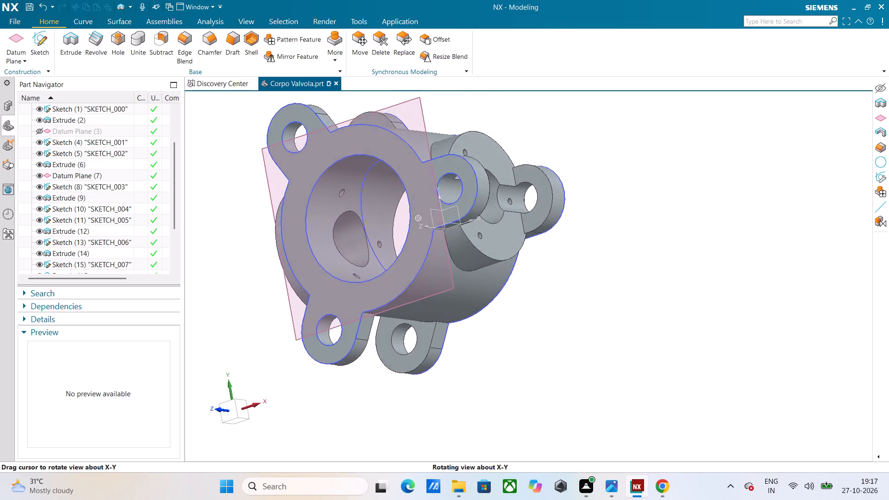
Hide SKETCH_007 inside the body, then SKETCH_005, SKETCH_006, SKETCH_003 and Datum Plane (7) at the three-lug flange.
middle_click_drag(351, 207, 359, 187)
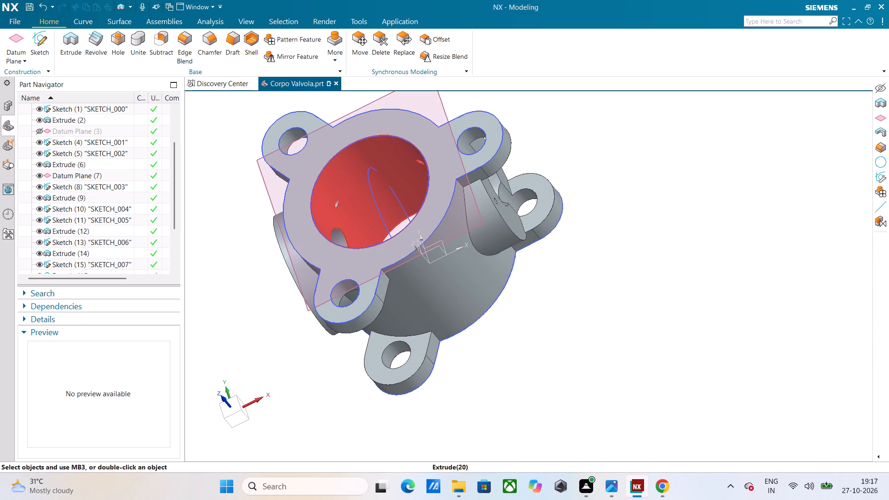
key("Escape")
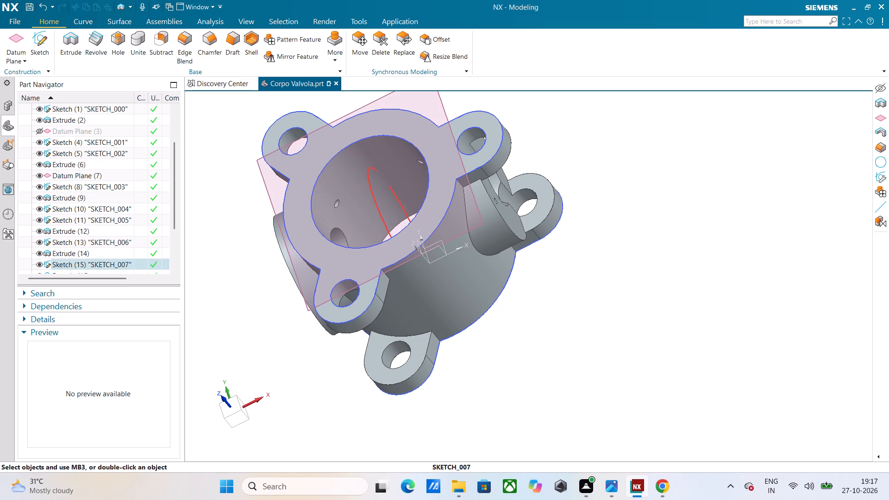
left_click(367, 181)
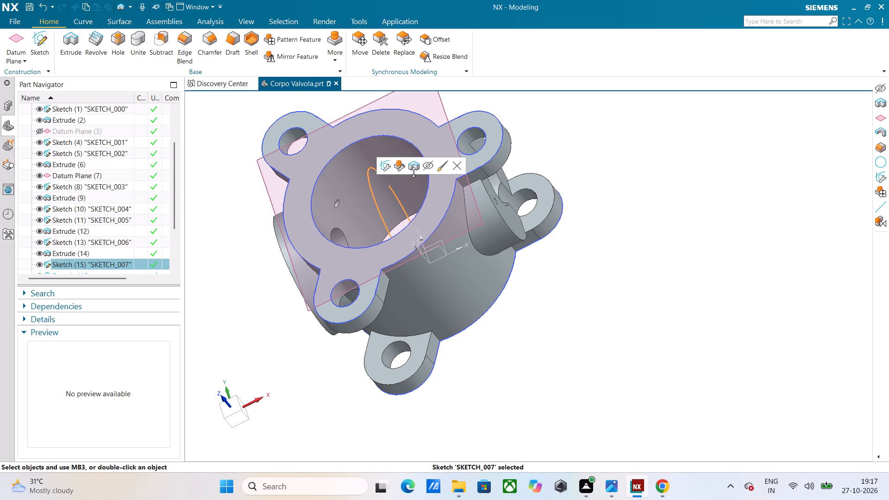
left_click(426, 168)
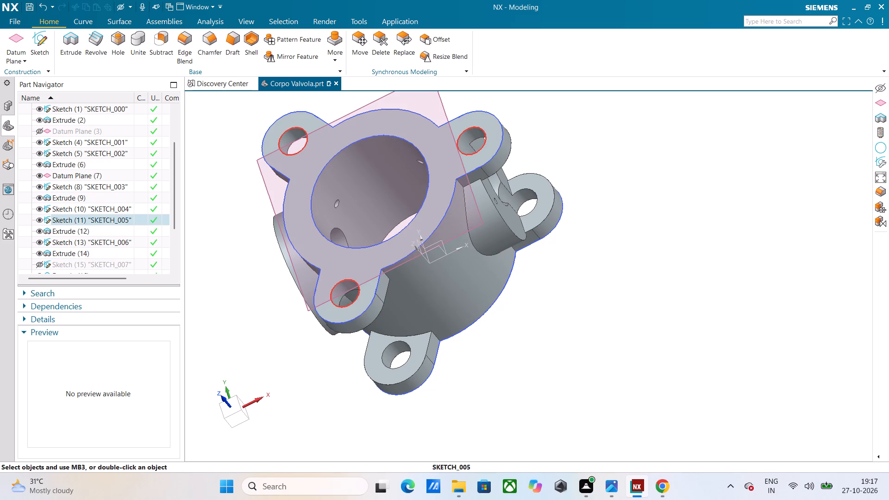
left_click(301, 144)
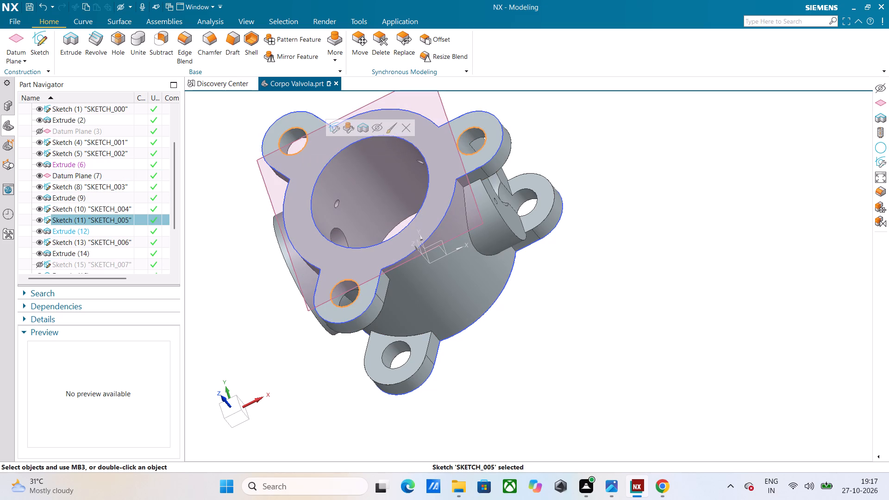
left_click(375, 131)
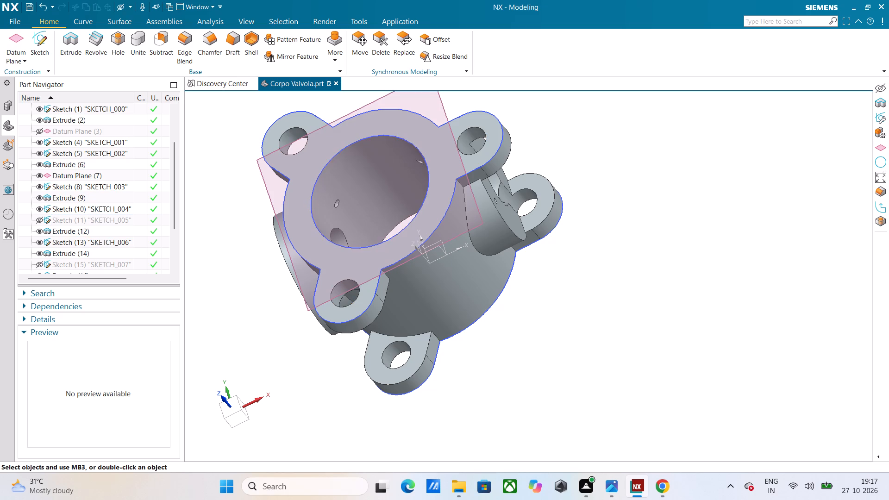
left_click(333, 156)
left_click(407, 137)
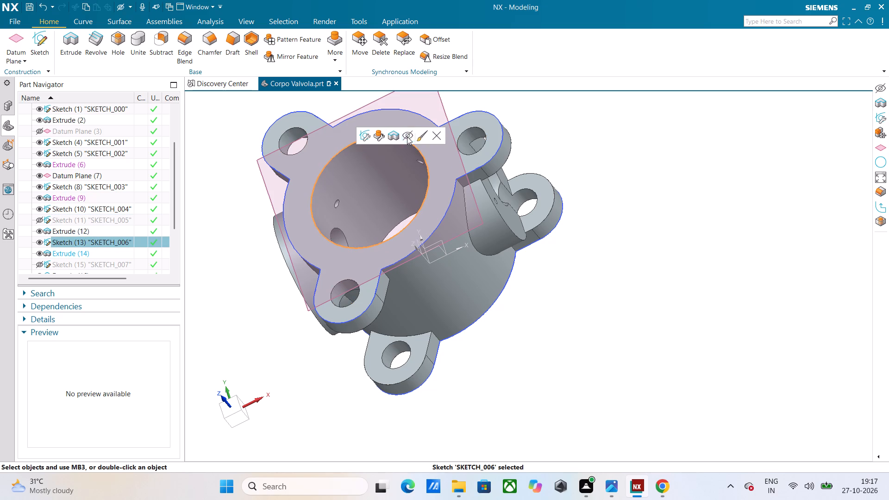
left_click(327, 125)
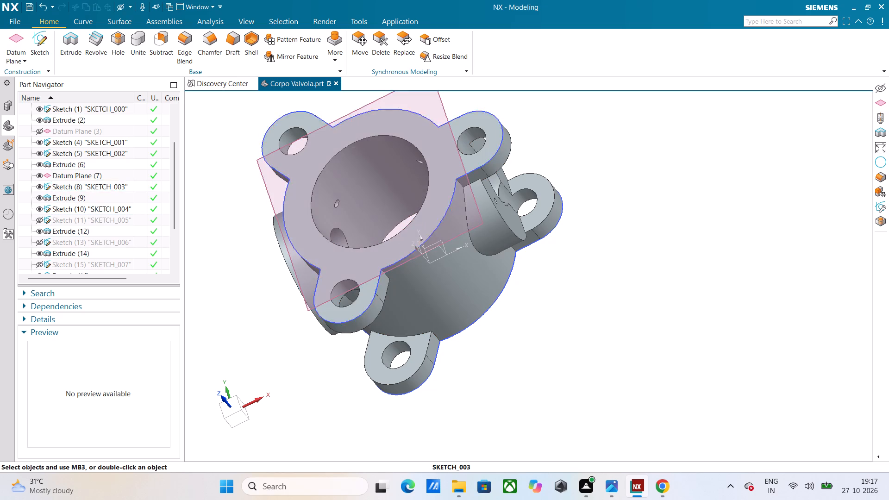
left_click(414, 112)
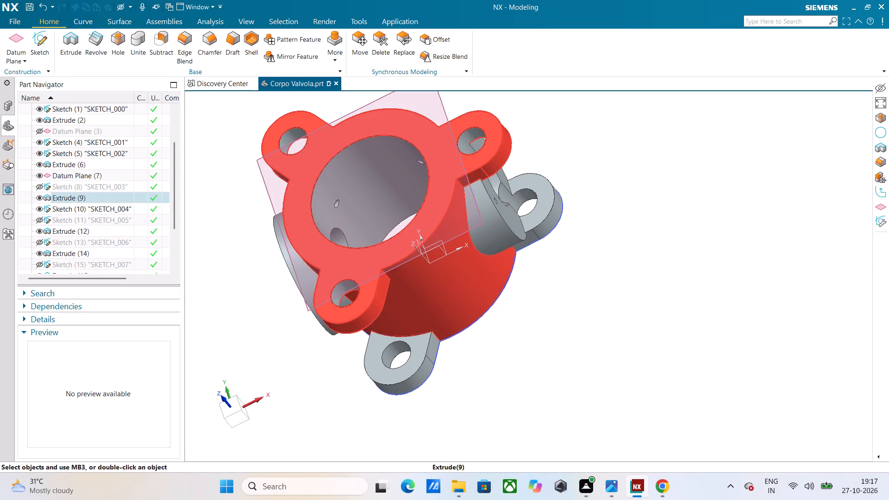
left_click(383, 100)
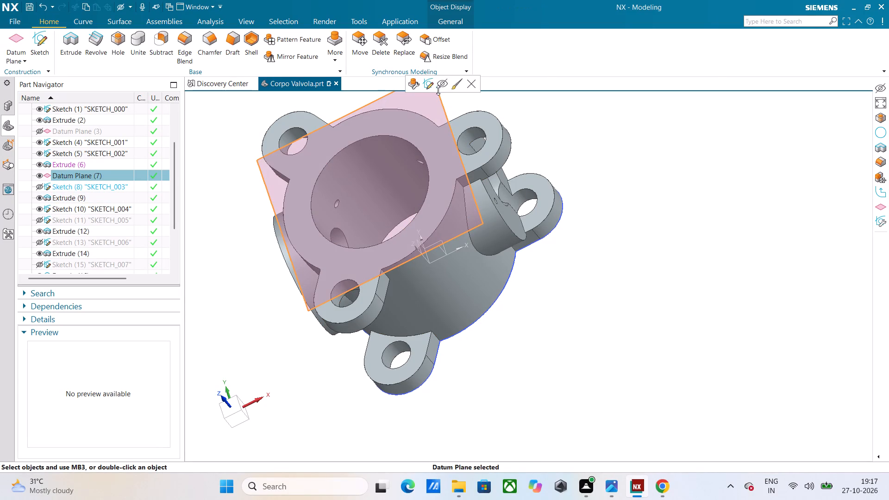
left_click(445, 87)
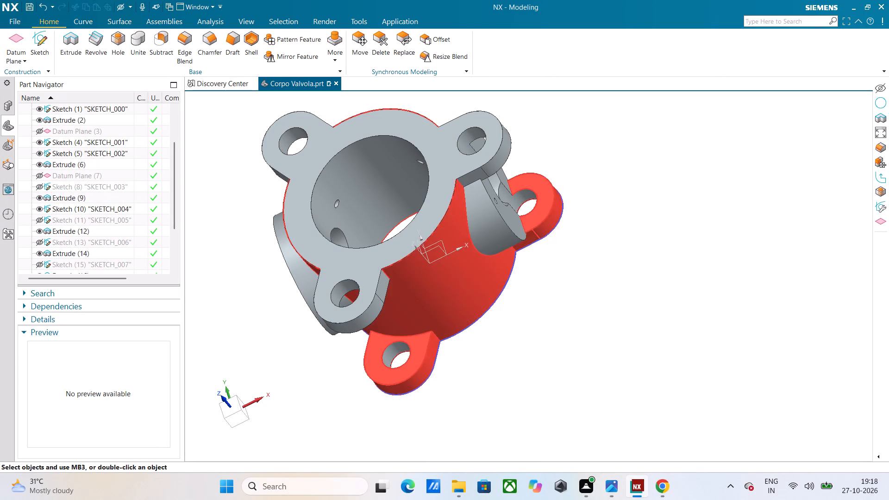
Hide SKETCH_000 and SKETCH_002 at the opposite flange and SKETCH_008 on the round side port face.
left_click(496, 299)
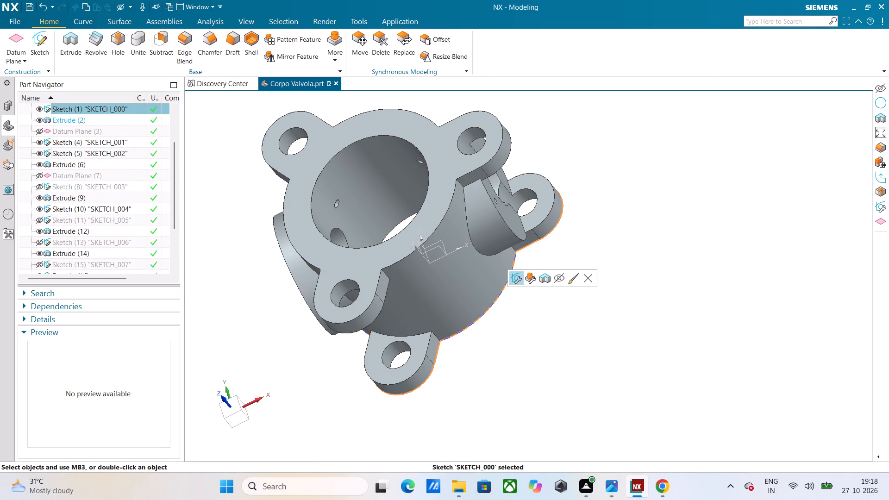
left_click(557, 278)
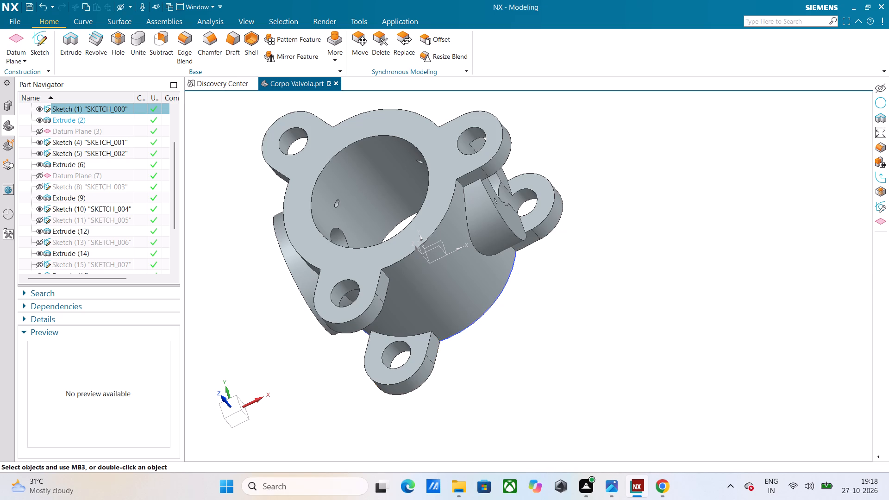
middle_click_drag(538, 306, 456, 278)
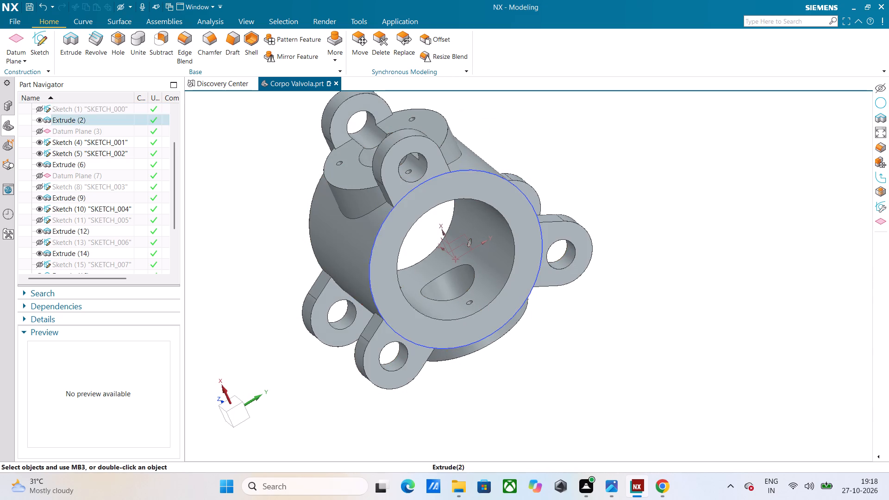
left_click(373, 246)
left_click(452, 228)
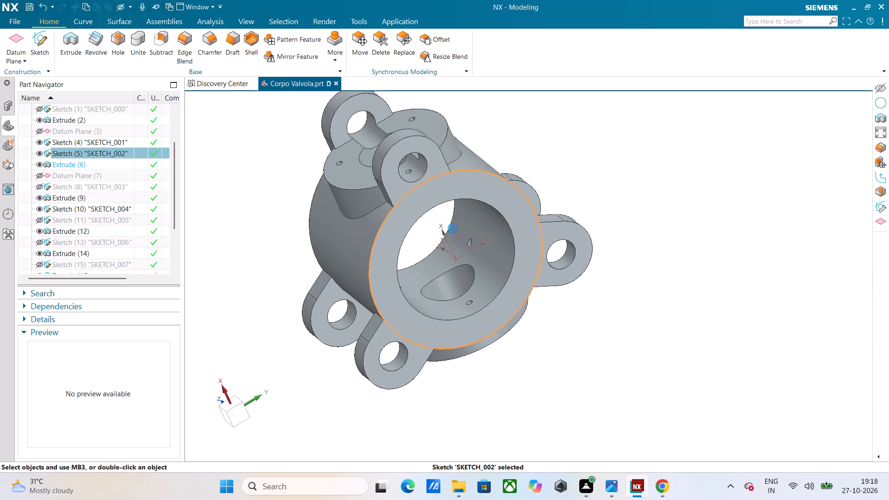
middle_click_drag(417, 266, 495, 284)
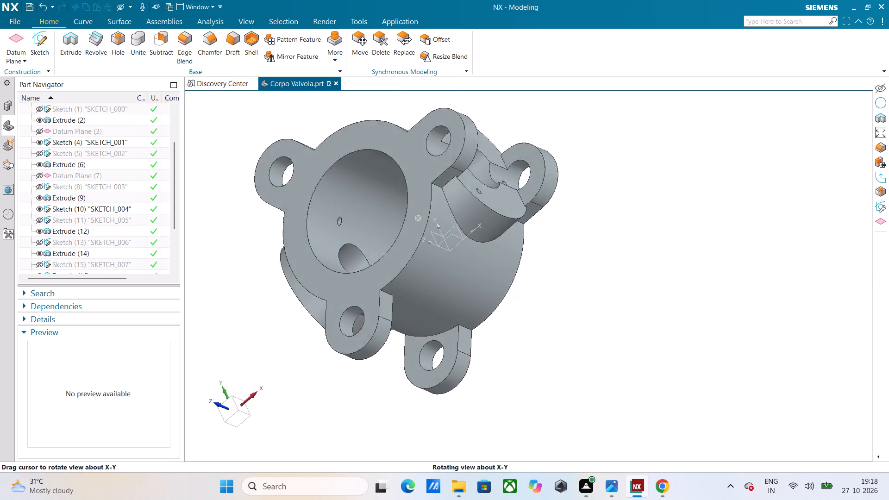
middle_click_drag(495, 284, 545, 251)
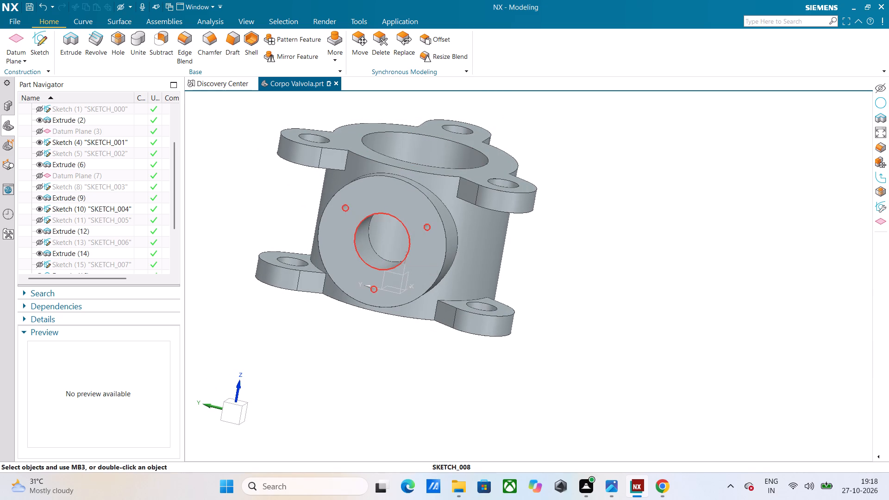
left_click(401, 261)
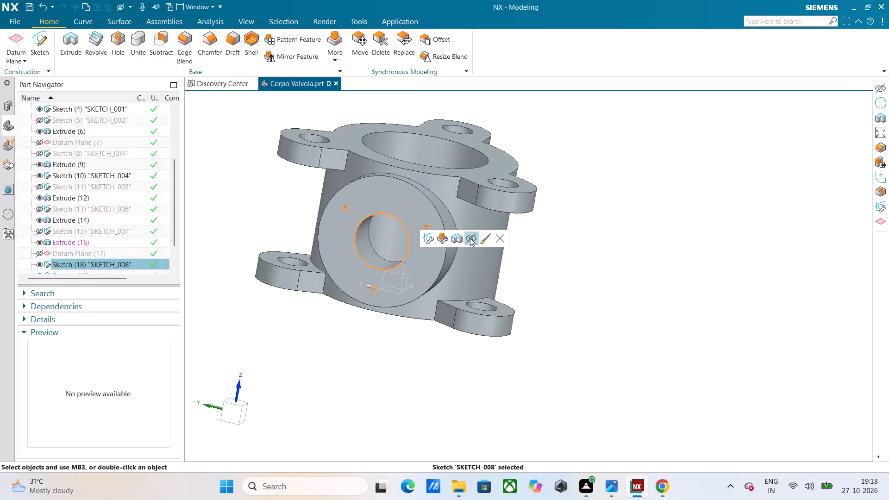
left_click(470, 238)
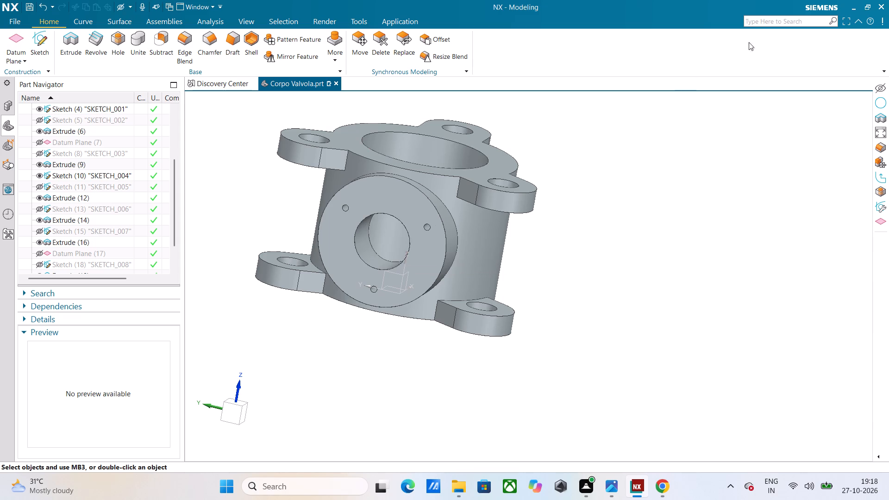
Cut detailed right-hand M3 x 0.5 metric coarse threads along the full length of the three small holes in the round side port face.
left_click(773, 18)
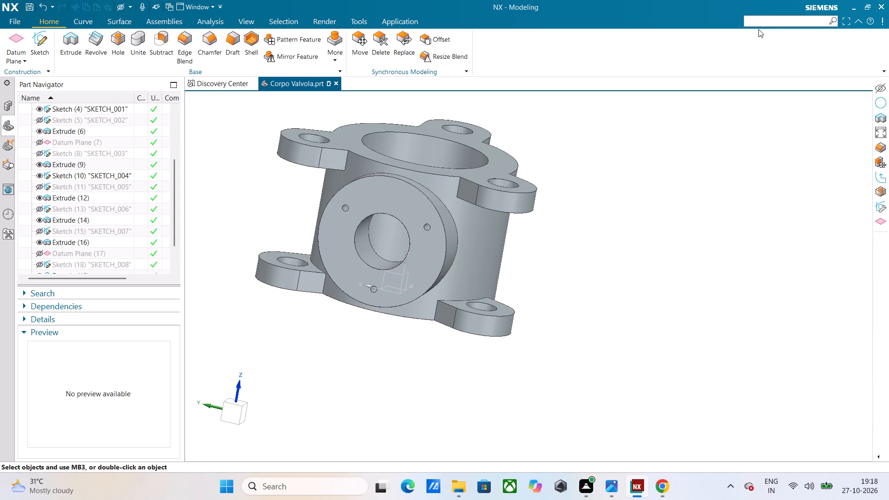
type("thr")
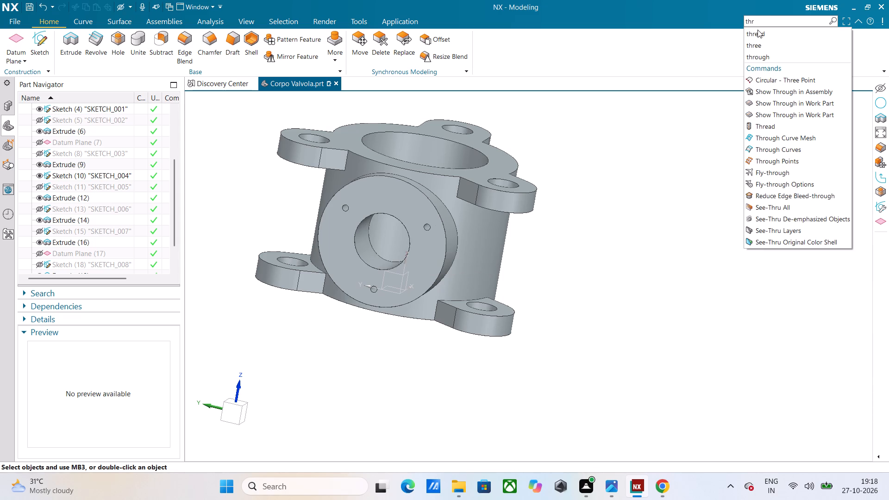
left_click(773, 37)
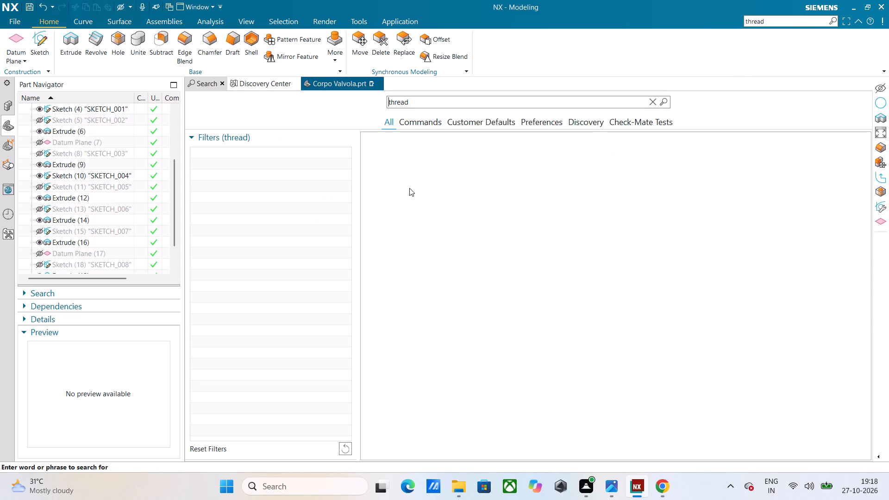
left_click(382, 162)
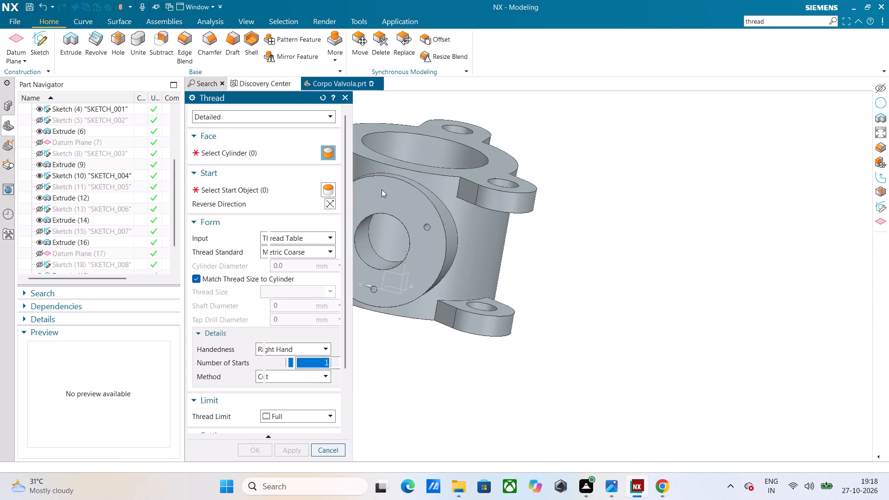
middle_click_drag(406, 243, 437, 240)
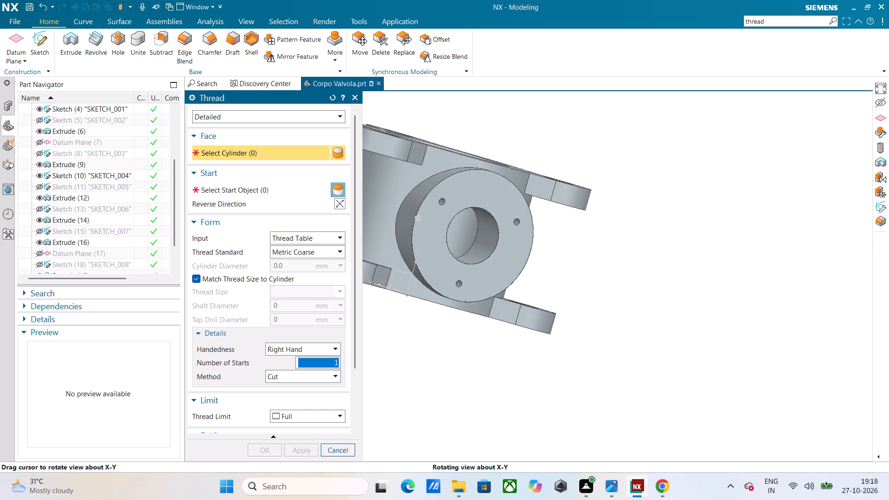
middle_click_drag(437, 240, 428, 237)
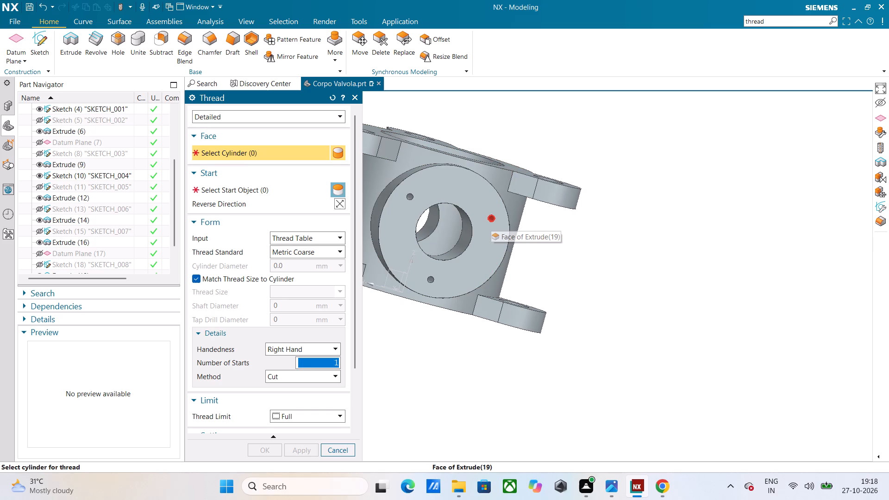
left_click(491, 219)
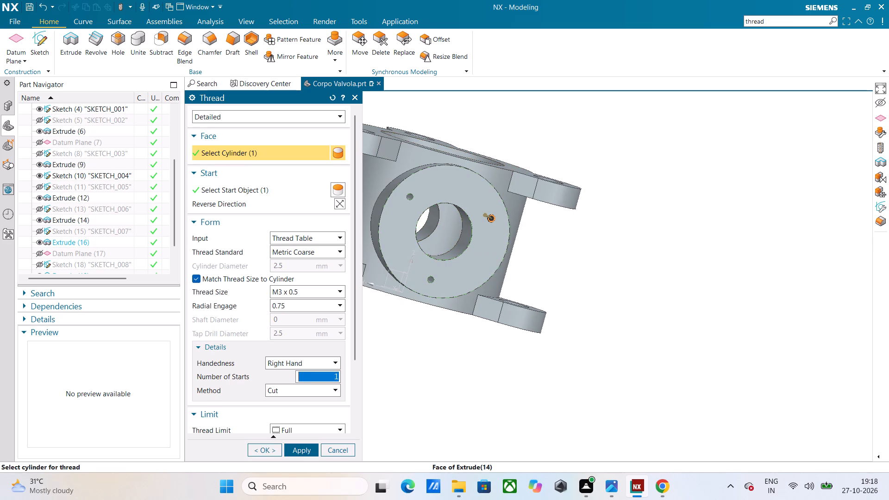
left_click(411, 196)
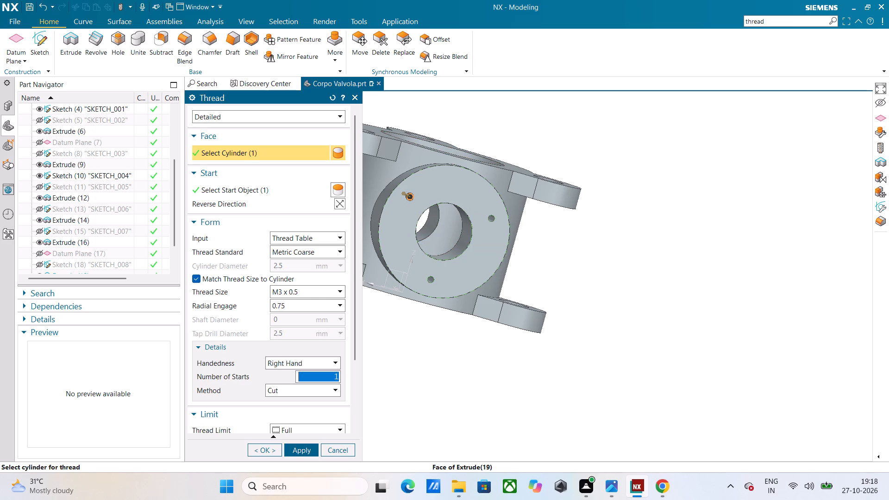
left_click(430, 281)
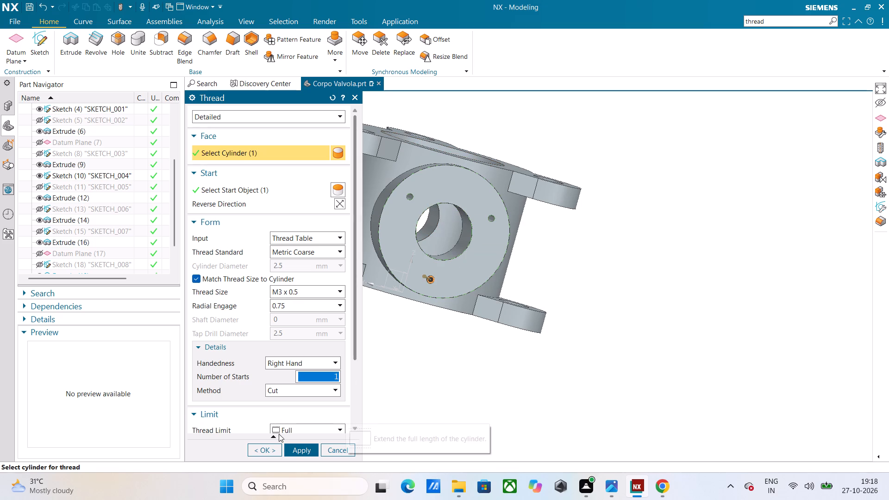
left_click(303, 449)
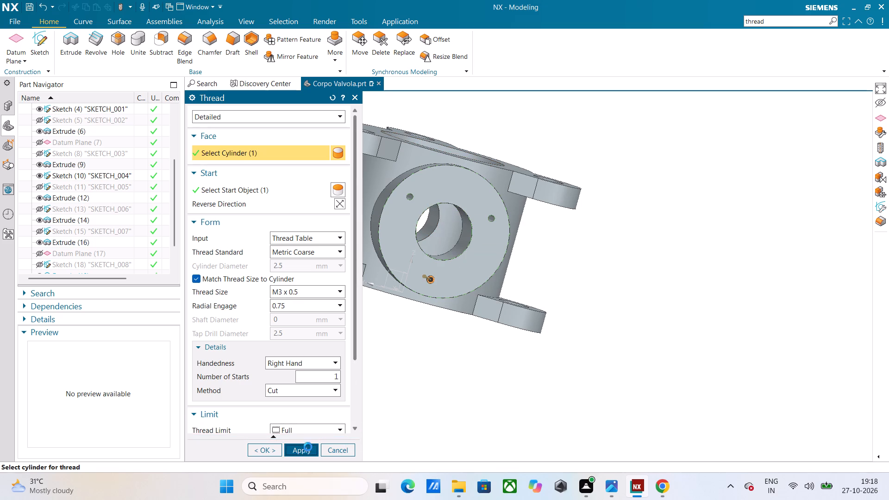
left_click(411, 196)
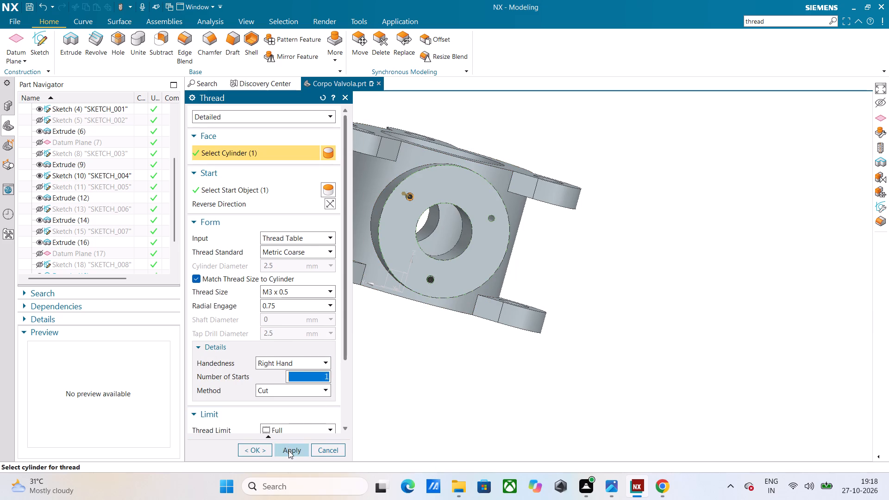
left_click(288, 450)
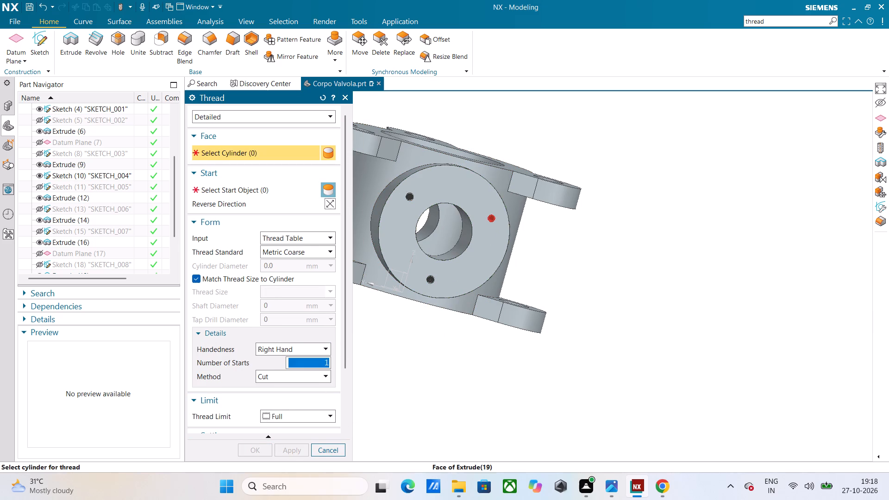
left_click(492, 218)
left_click(294, 450)
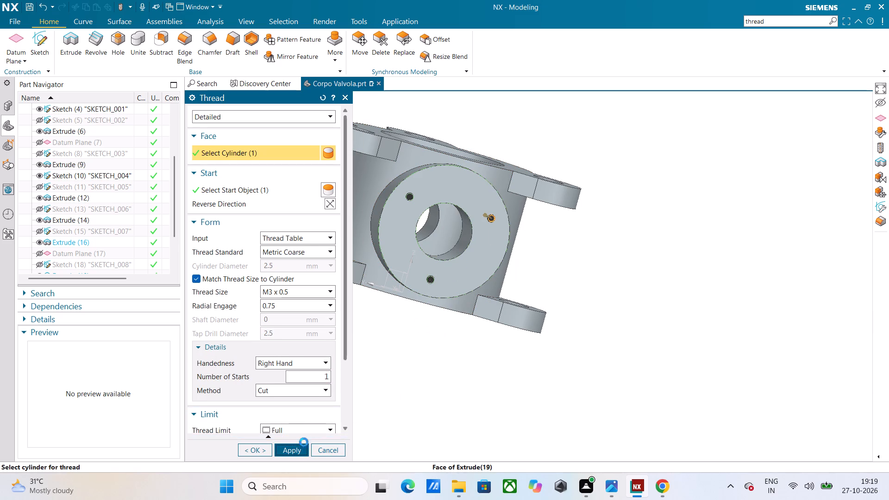
Cut detailed right-hand M3 x 0.5 metric coarse threads, full length, in two of the small holes on the opposite round side port face.
middle_click_drag(403, 352, 575, 372)
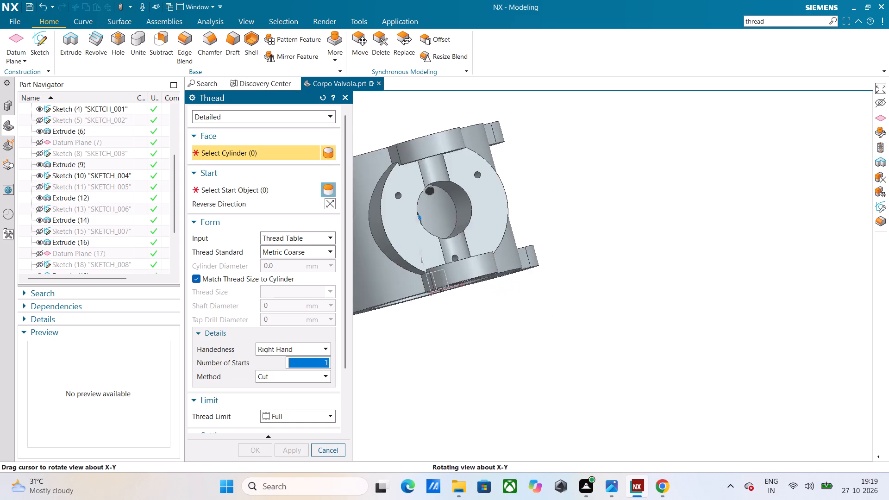
middle_click_drag(575, 372, 566, 377)
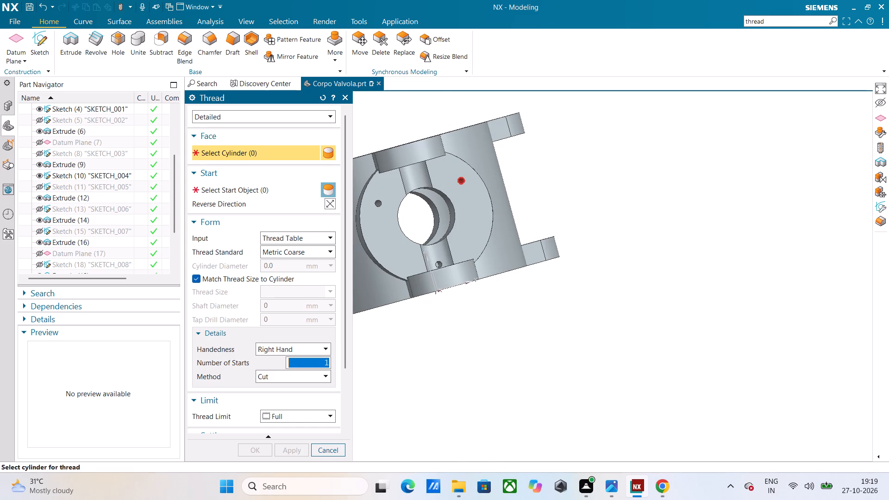
left_click(462, 181)
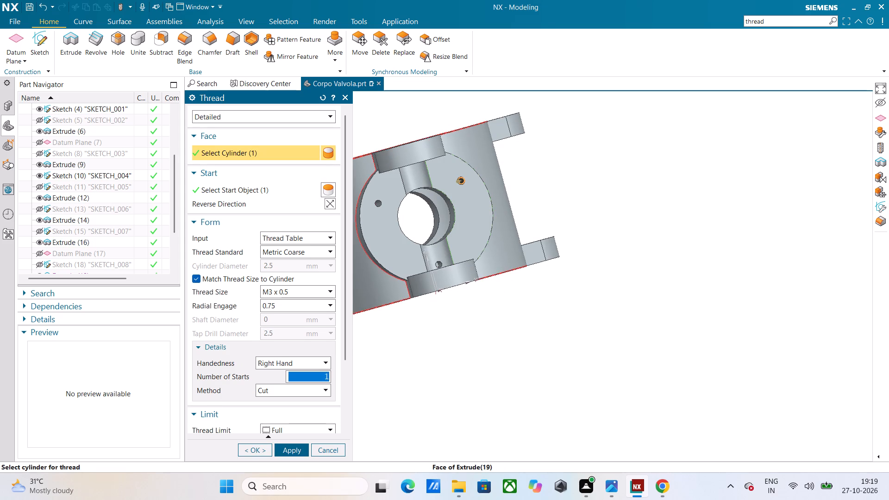
left_click(441, 263)
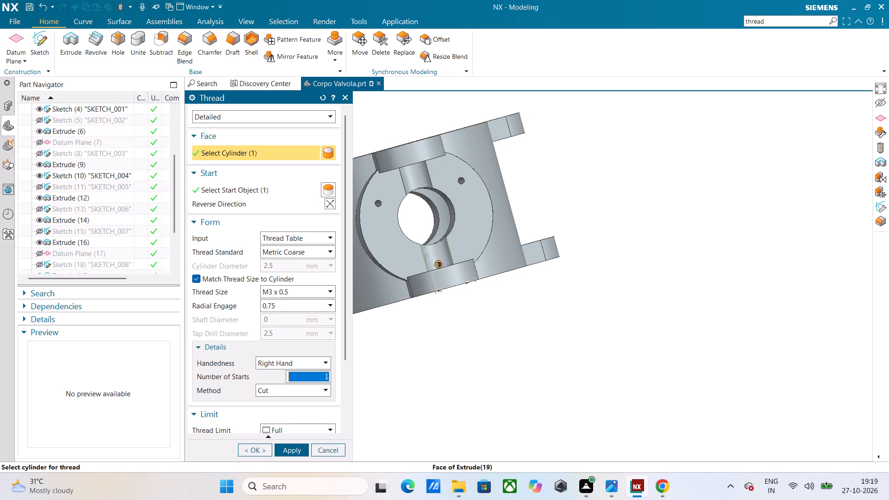
left_click(380, 203)
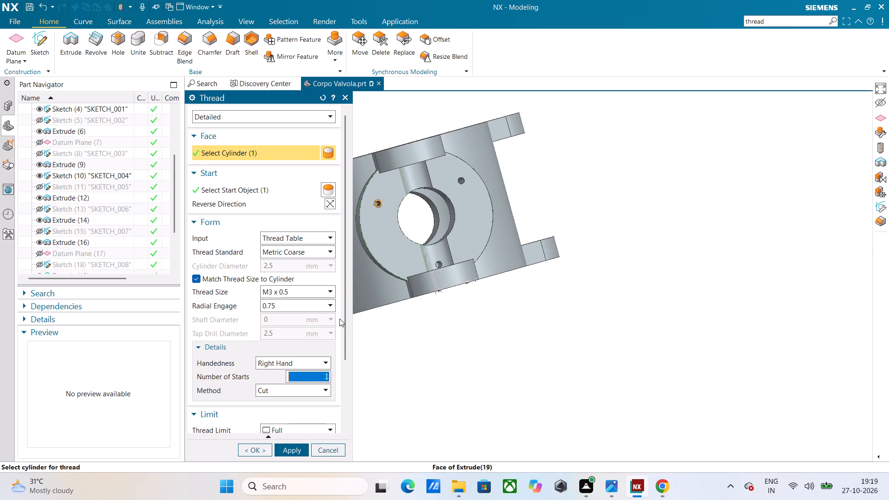
left_click(291, 449)
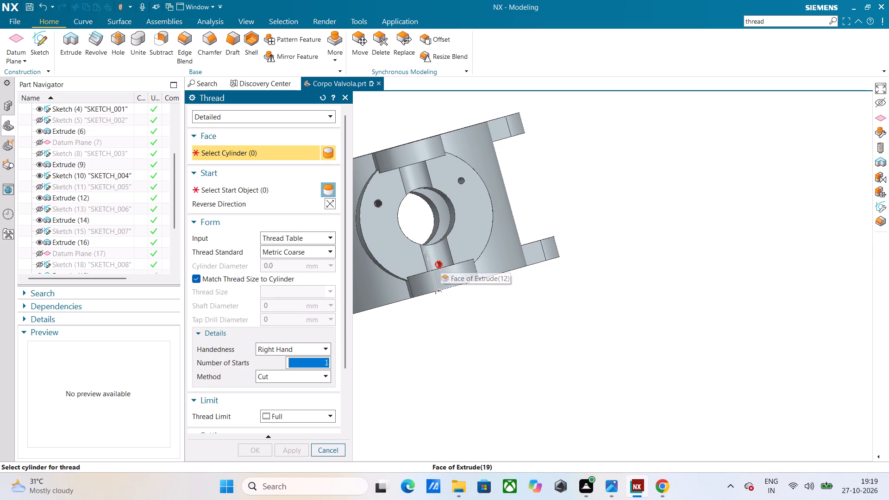
left_click(438, 262)
left_click(295, 449)
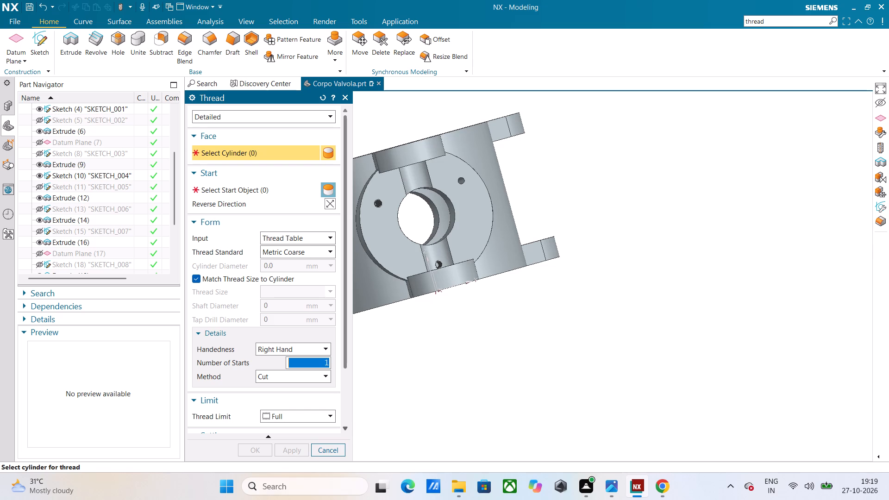
left_click(347, 96)
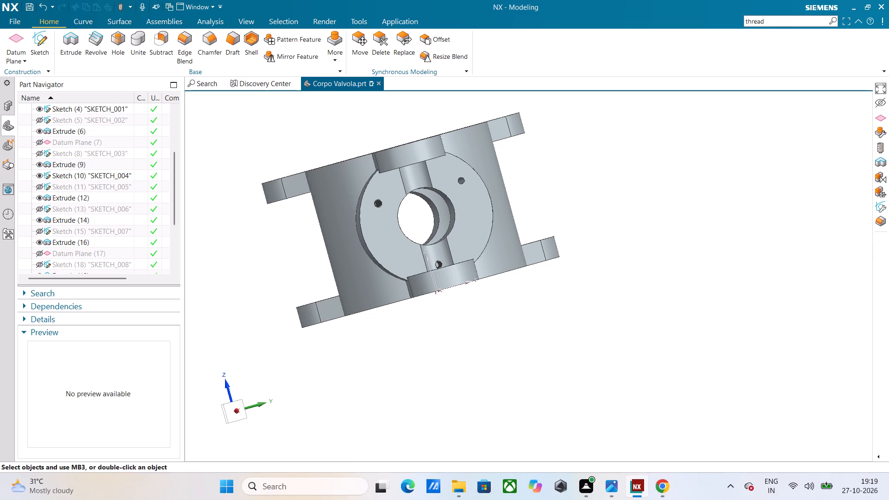
Examine the valve body and the threaded holes on both round side port faces from several angles.
middle_click_drag(368, 157, 388, 170)
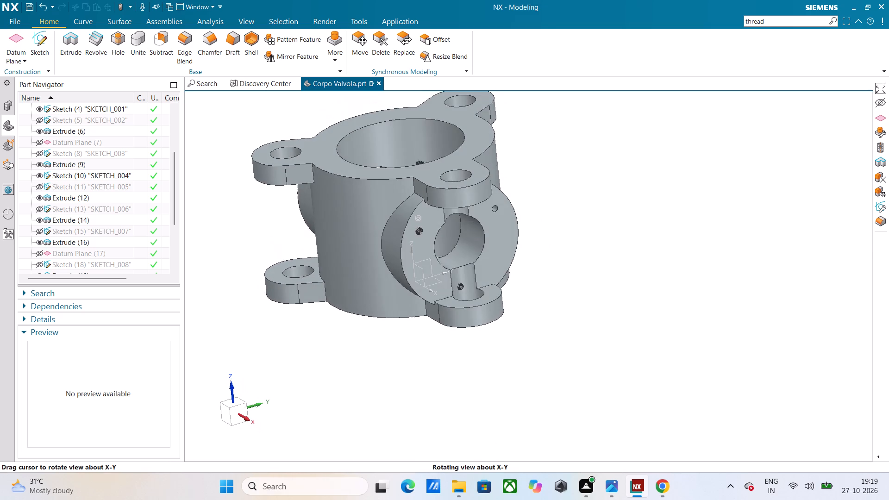
middle_click_drag(388, 170, 489, 214)
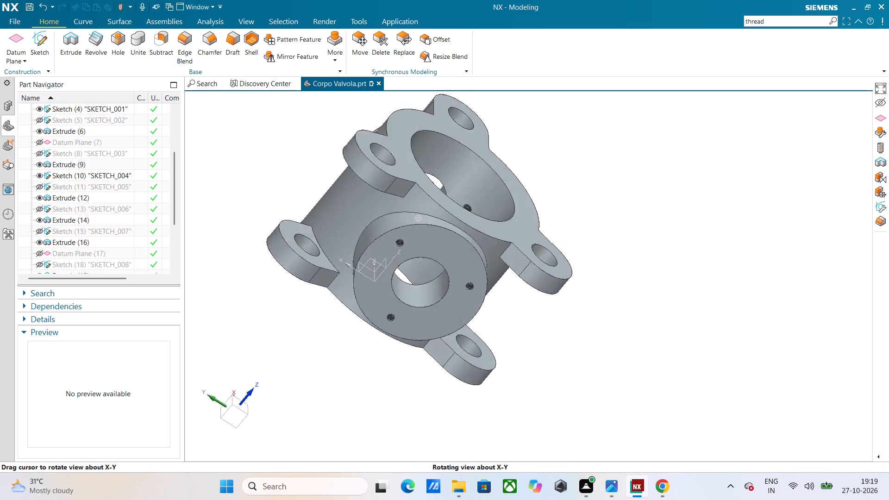
middle_click_drag(489, 214, 453, 213)
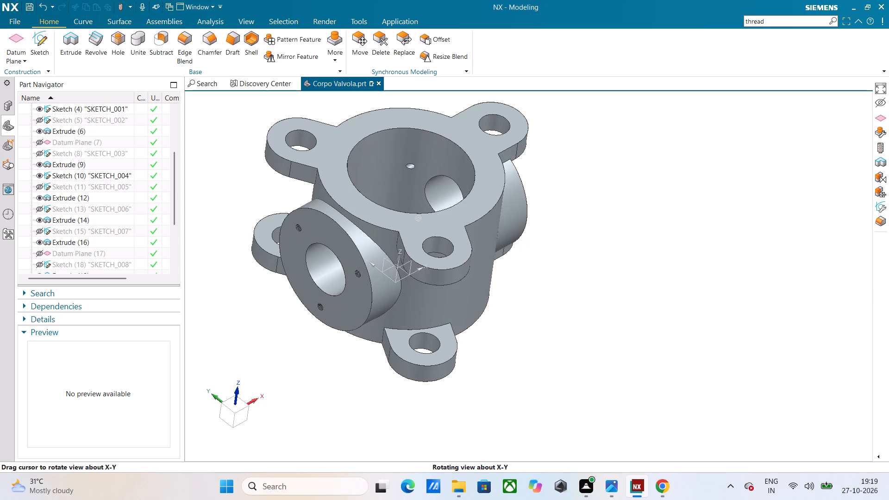
middle_click_drag(453, 213, 453, 213)
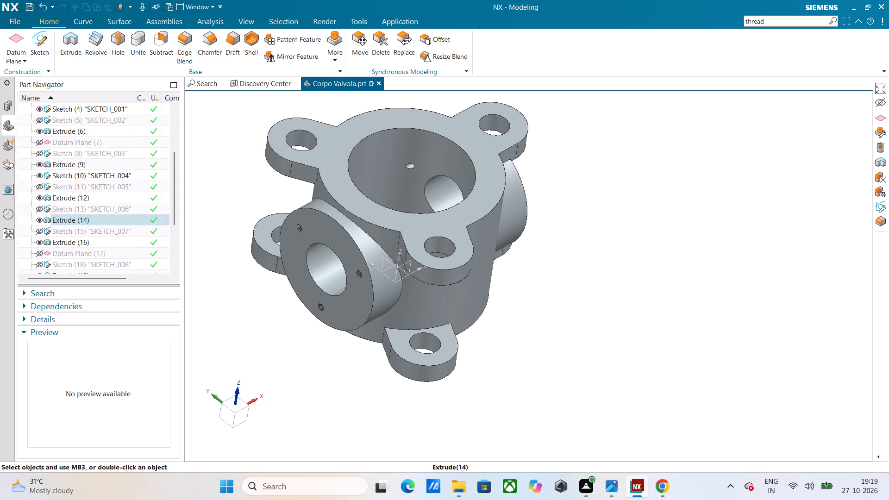
left_click_drag(295, 250, 381, 255)
left_click(381, 255)
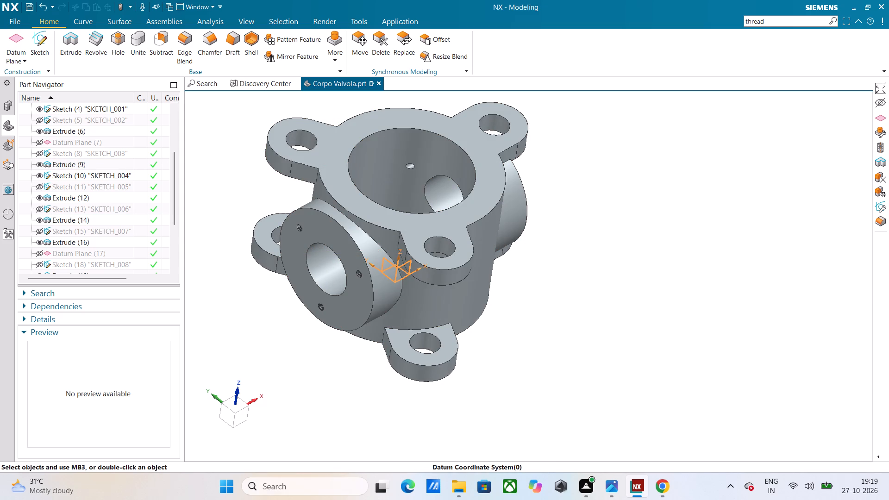
middle_click(390, 186)
scroll(390, 186, "down", 1)
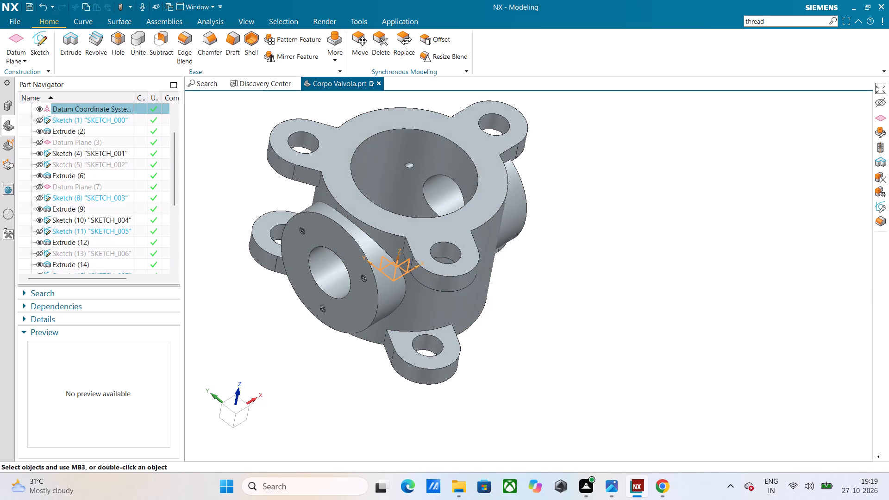
scroll(402, 193, "down", 2)
scroll(289, 183, "up", 3)
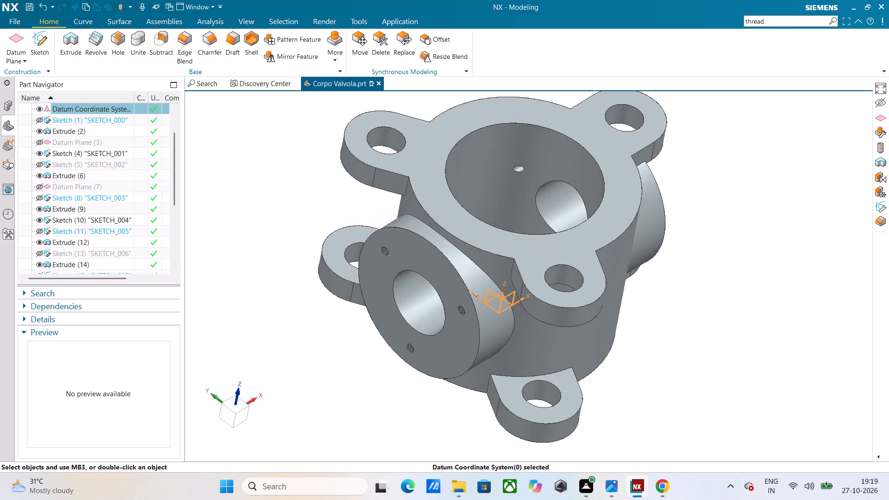
scroll(290, 181, "down", 1)
middle_click_drag(291, 181, 286, 185)
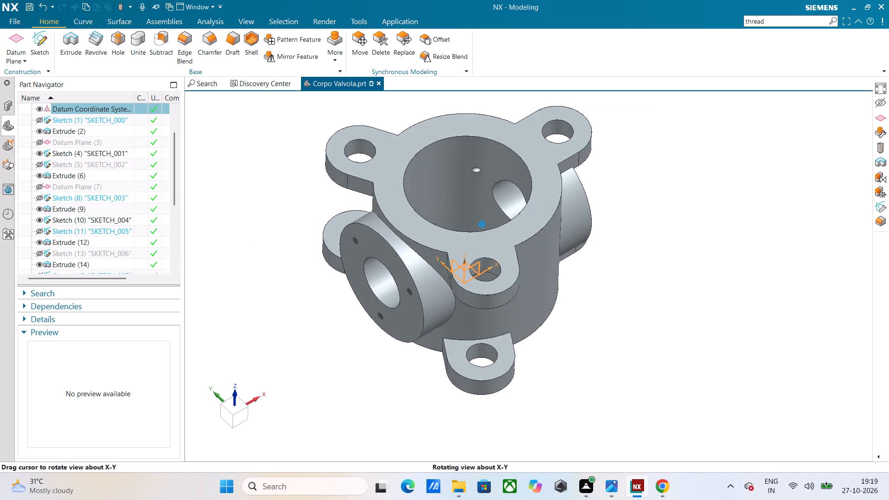
middle_click_drag(286, 185, 300, 171)
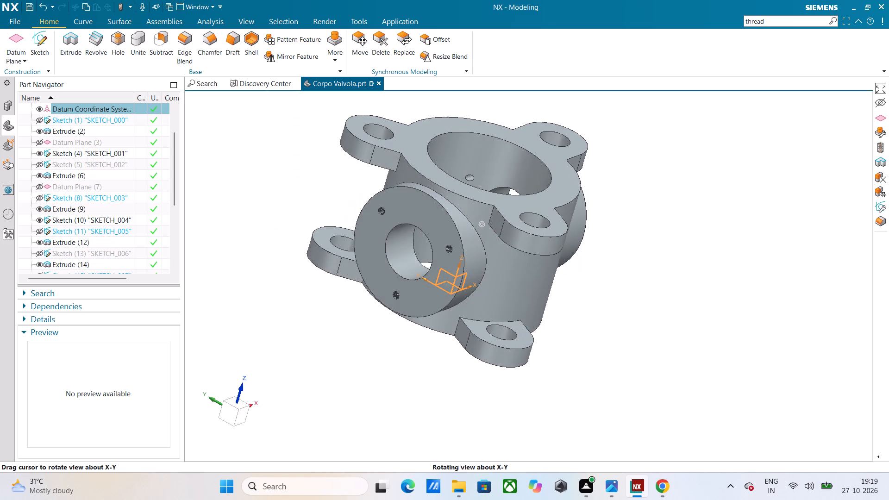
middle_click_drag(300, 171, 295, 172)
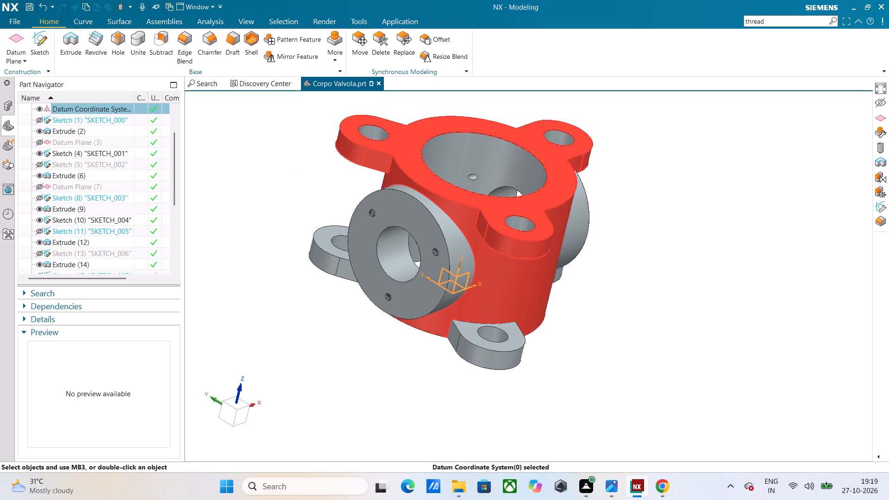
Search the commands for "dimension" and return to the Corpo Valvola model.
left_click(770, 25)
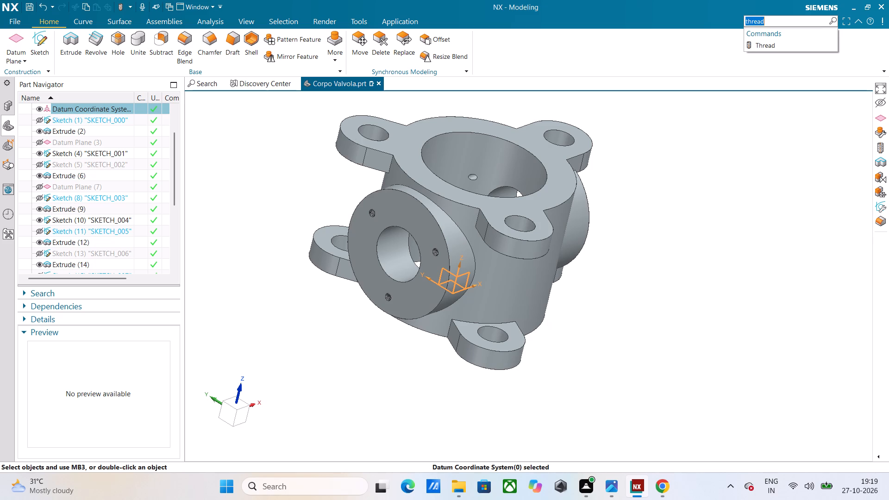
key("BackSpace")
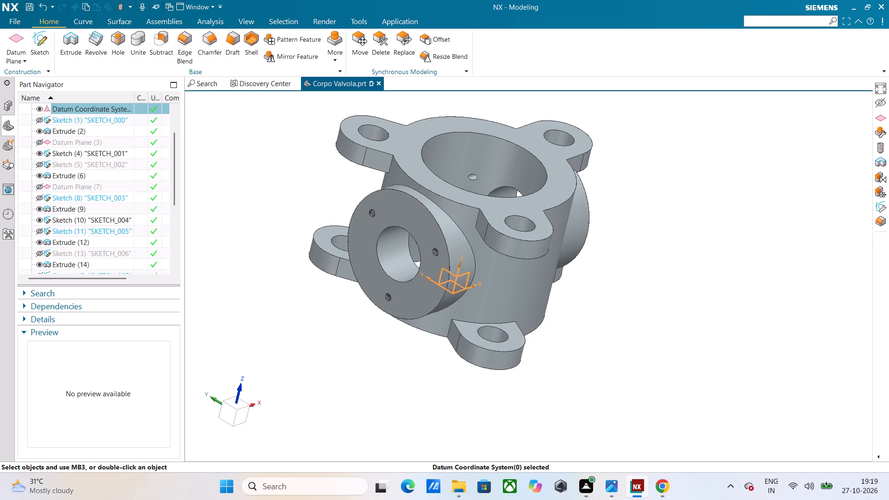
type("dim")
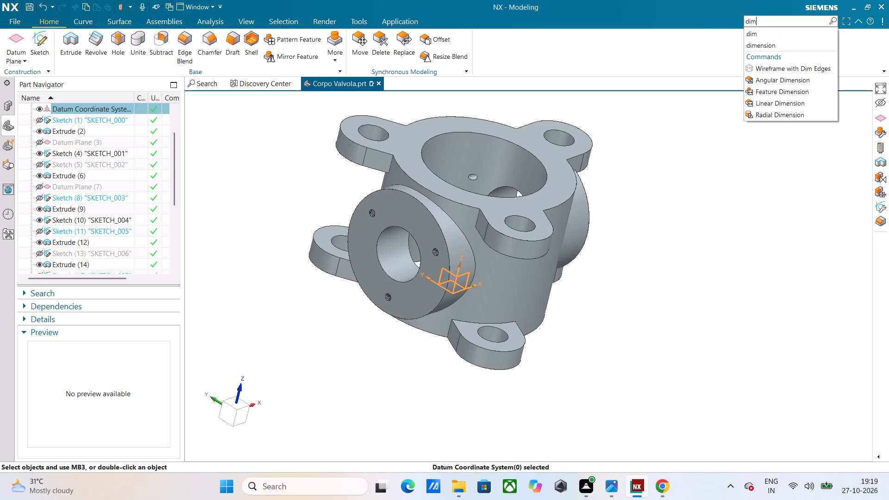
left_click(768, 44)
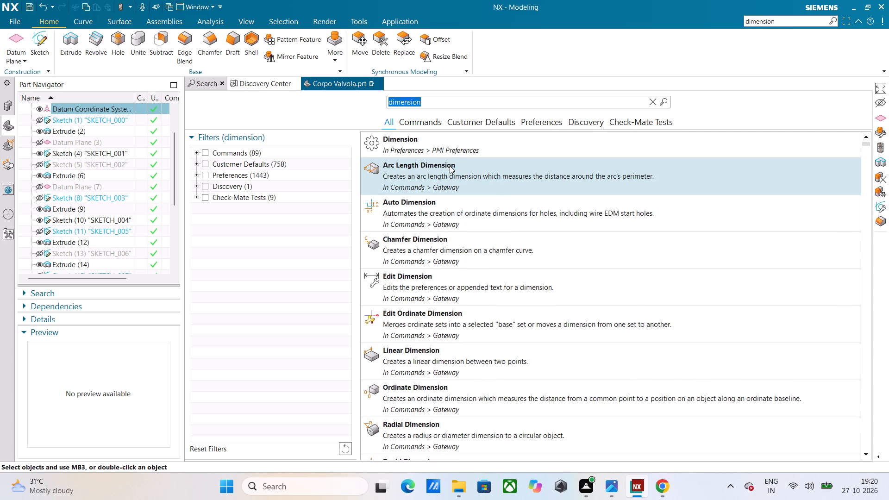
key("Escape")
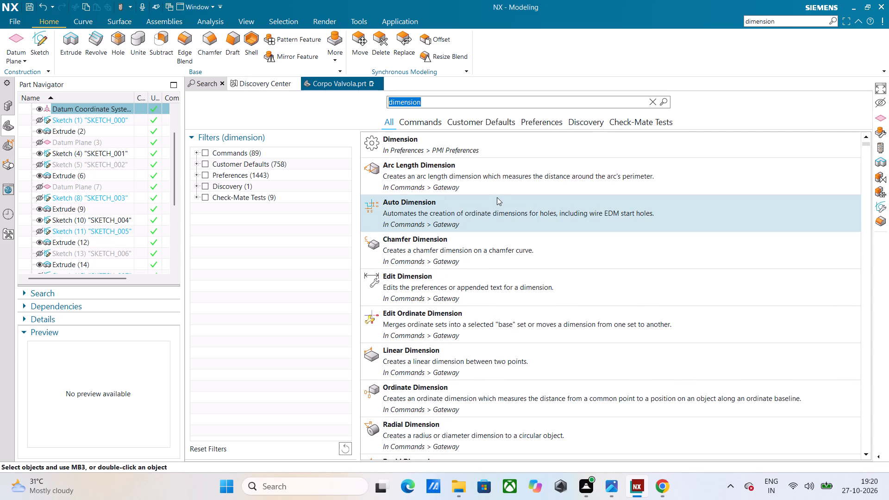
key("Escape")
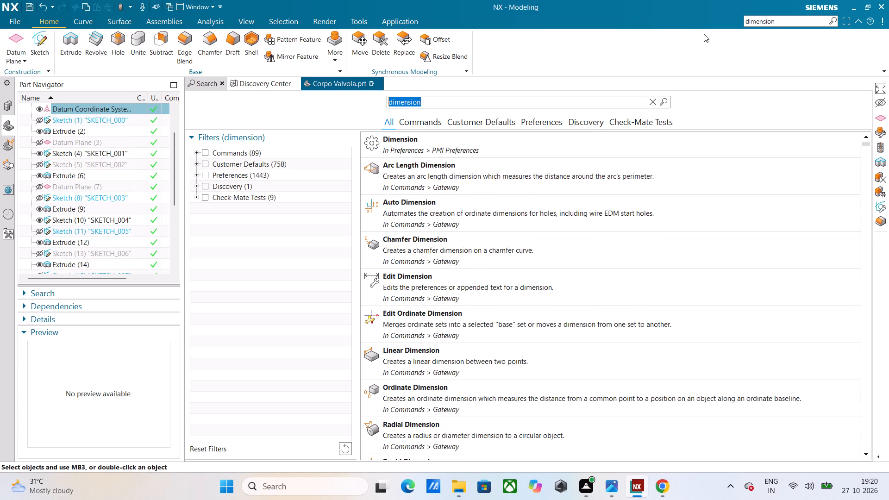
left_click(326, 83)
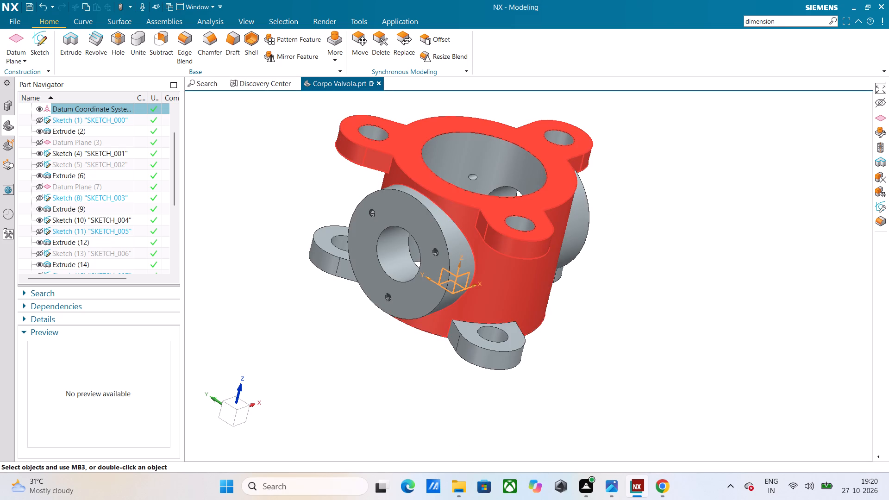